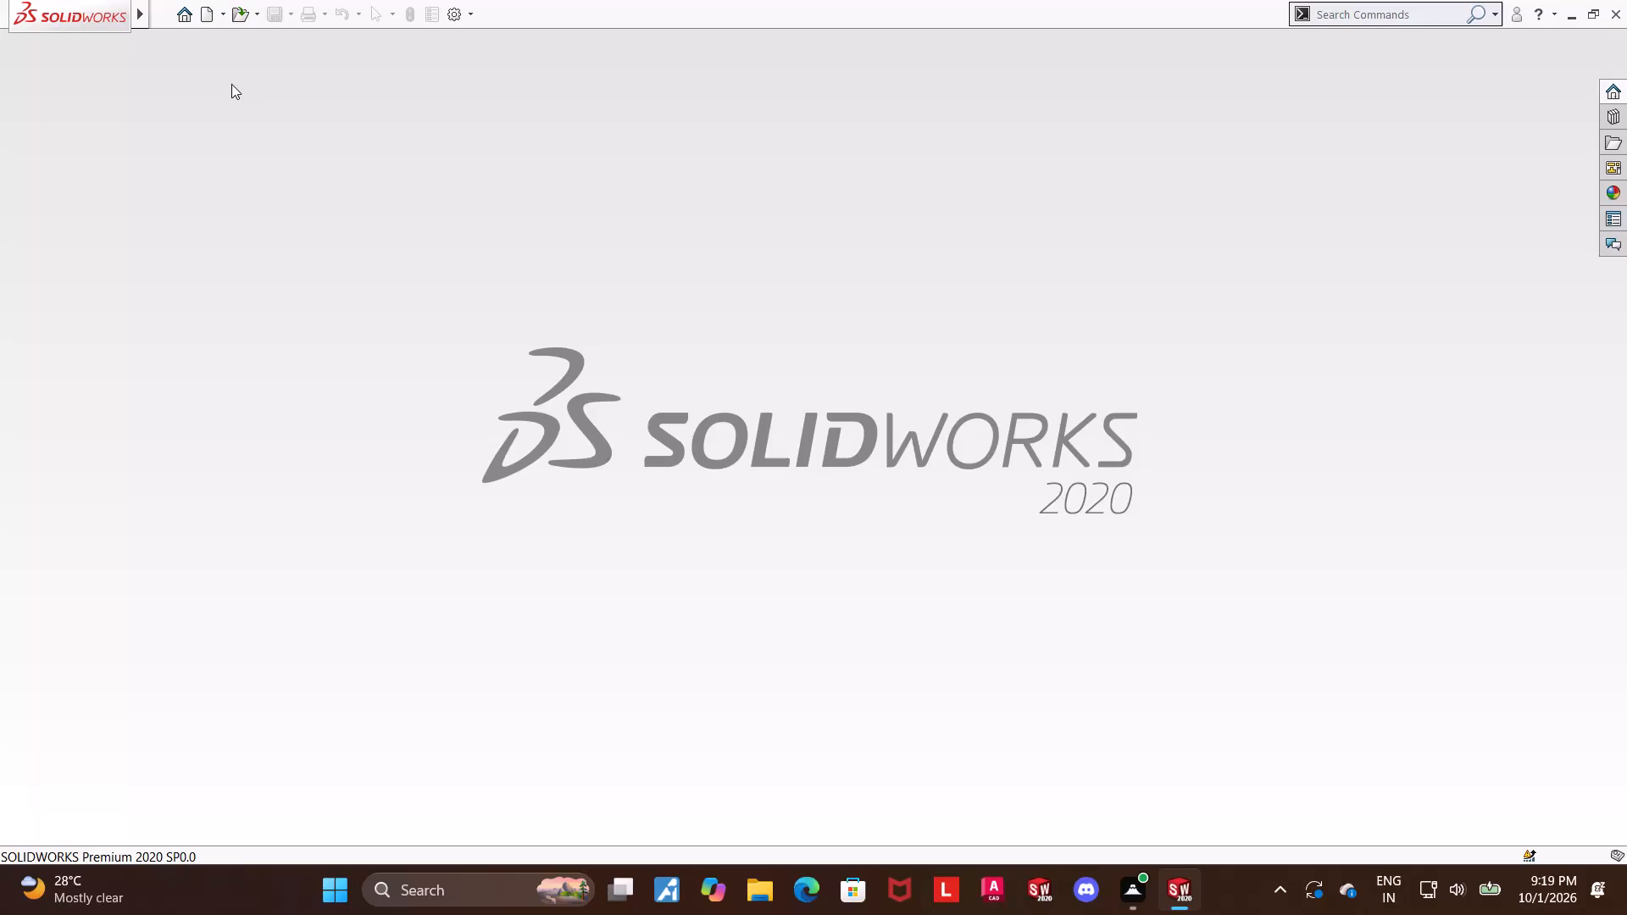
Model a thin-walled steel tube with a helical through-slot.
Create a new part document.
left_click(208, 14)
double_click(375, 415)
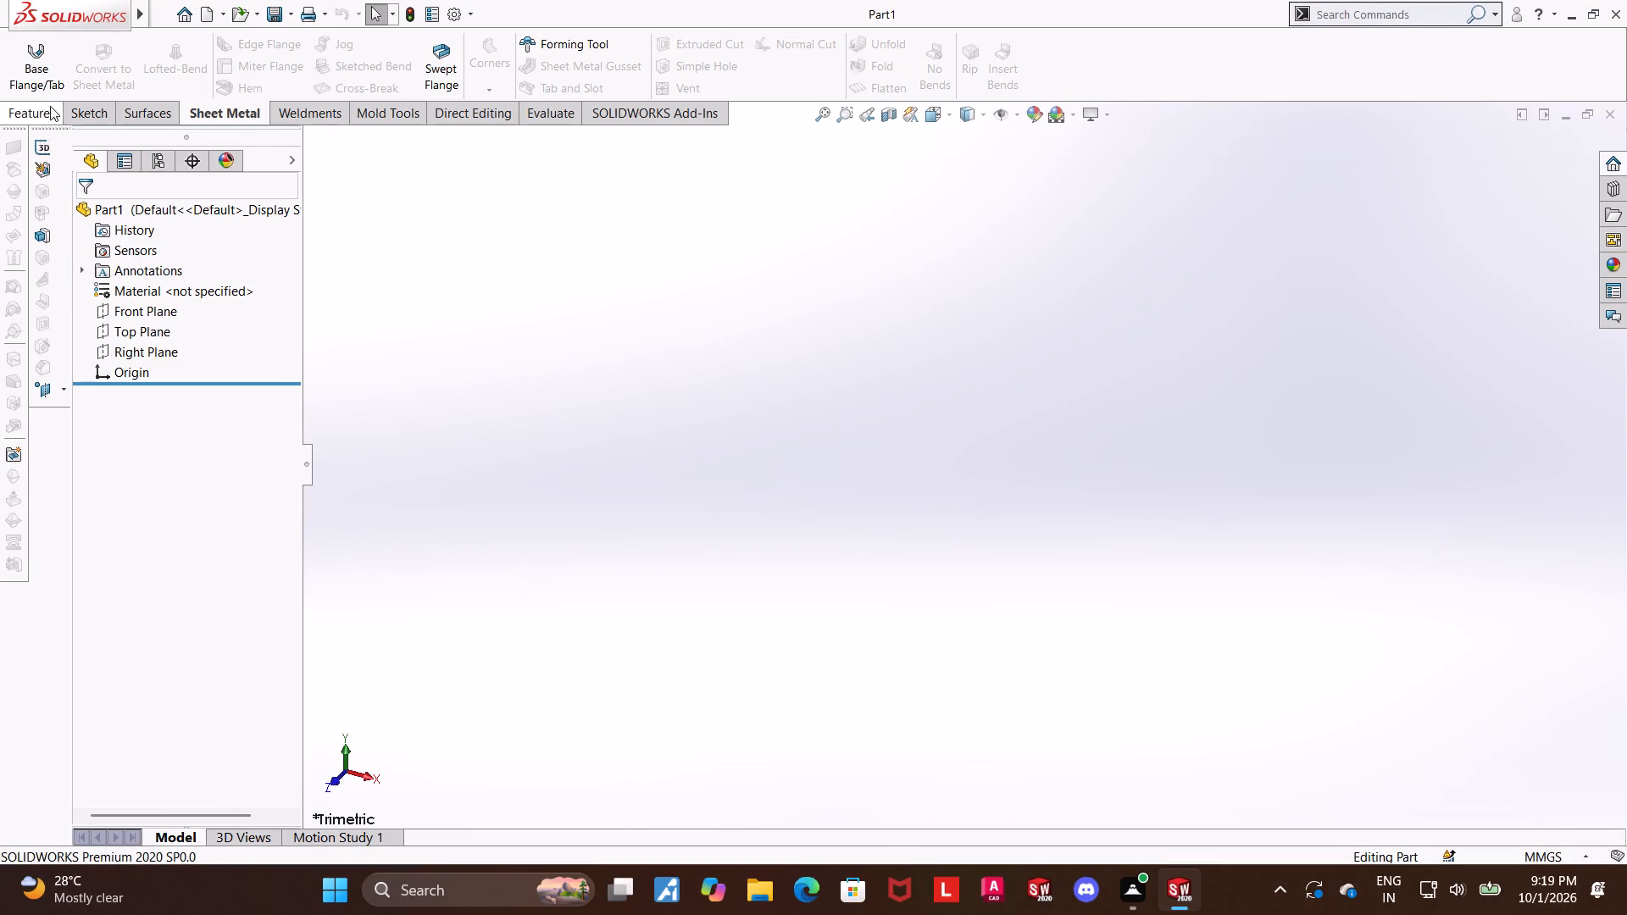
On the Front Plane, sketch a circle centred on the origin with a 75 mm diameter and close the sketch.
left_click(43, 113)
left_click(161, 304)
left_click(171, 280)
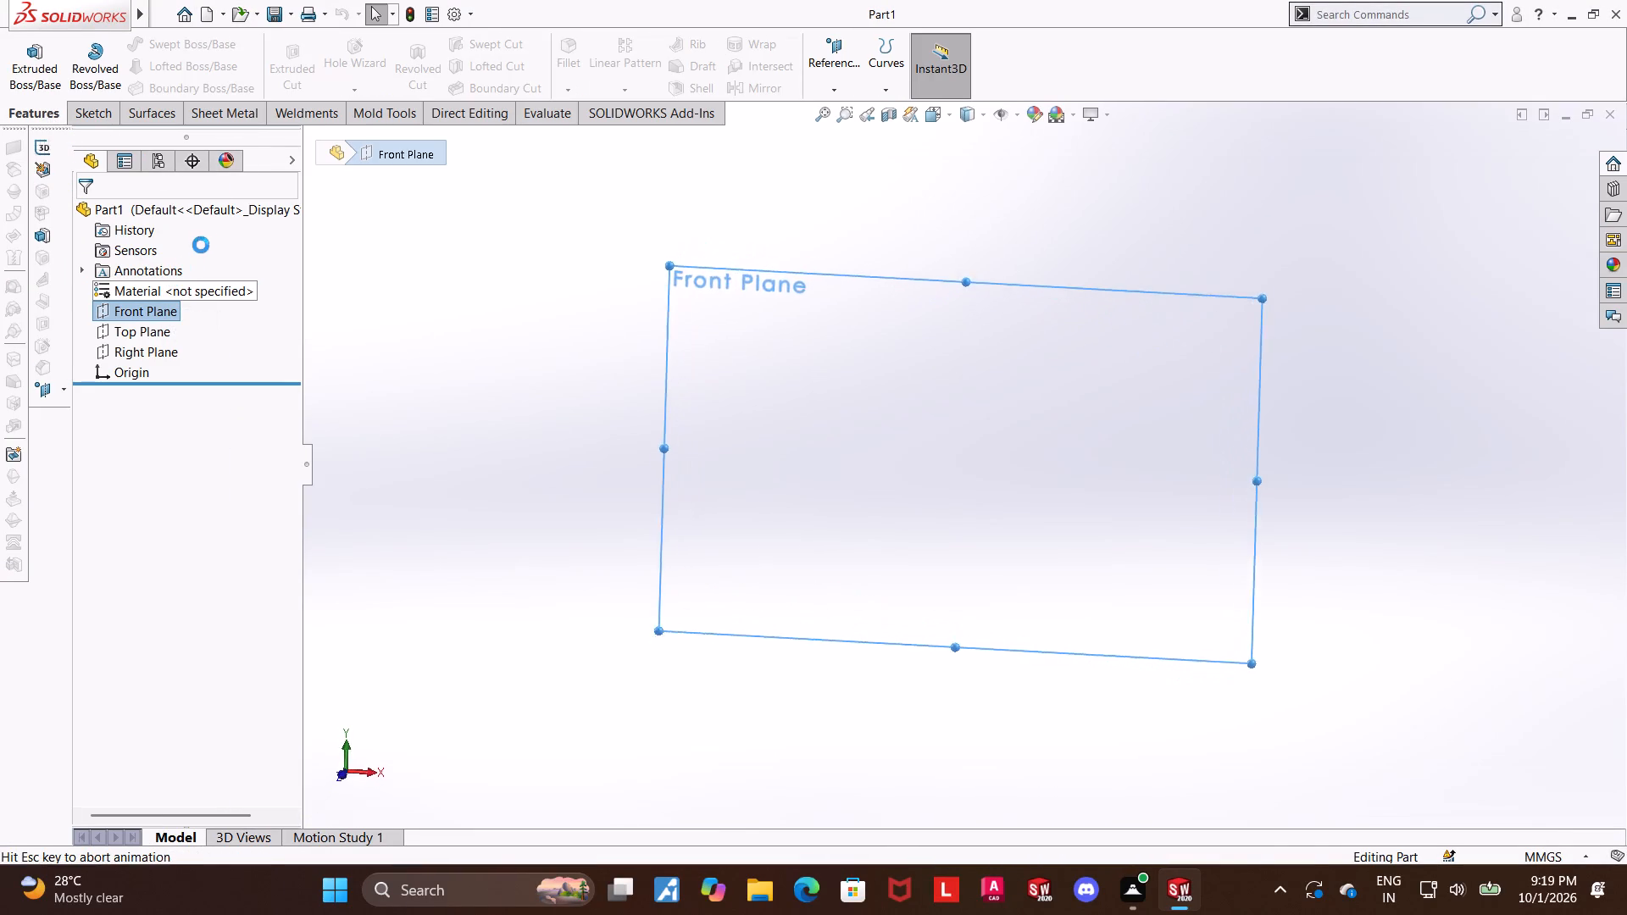
left_click(195, 42)
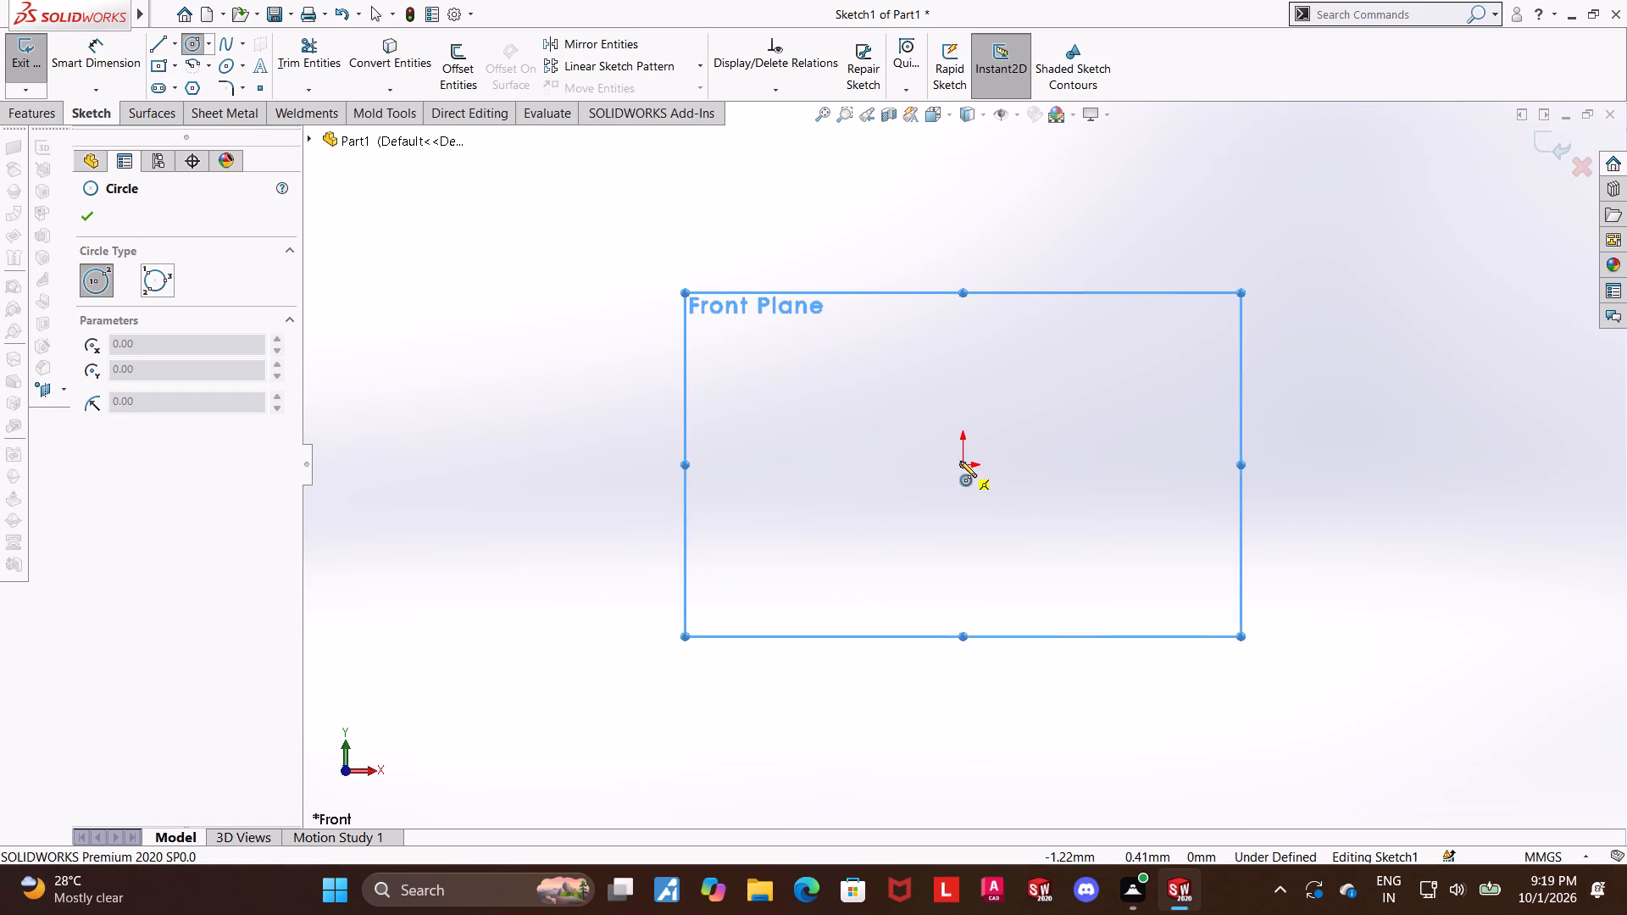
left_click(962, 461)
left_click(1148, 277)
key("Escape")
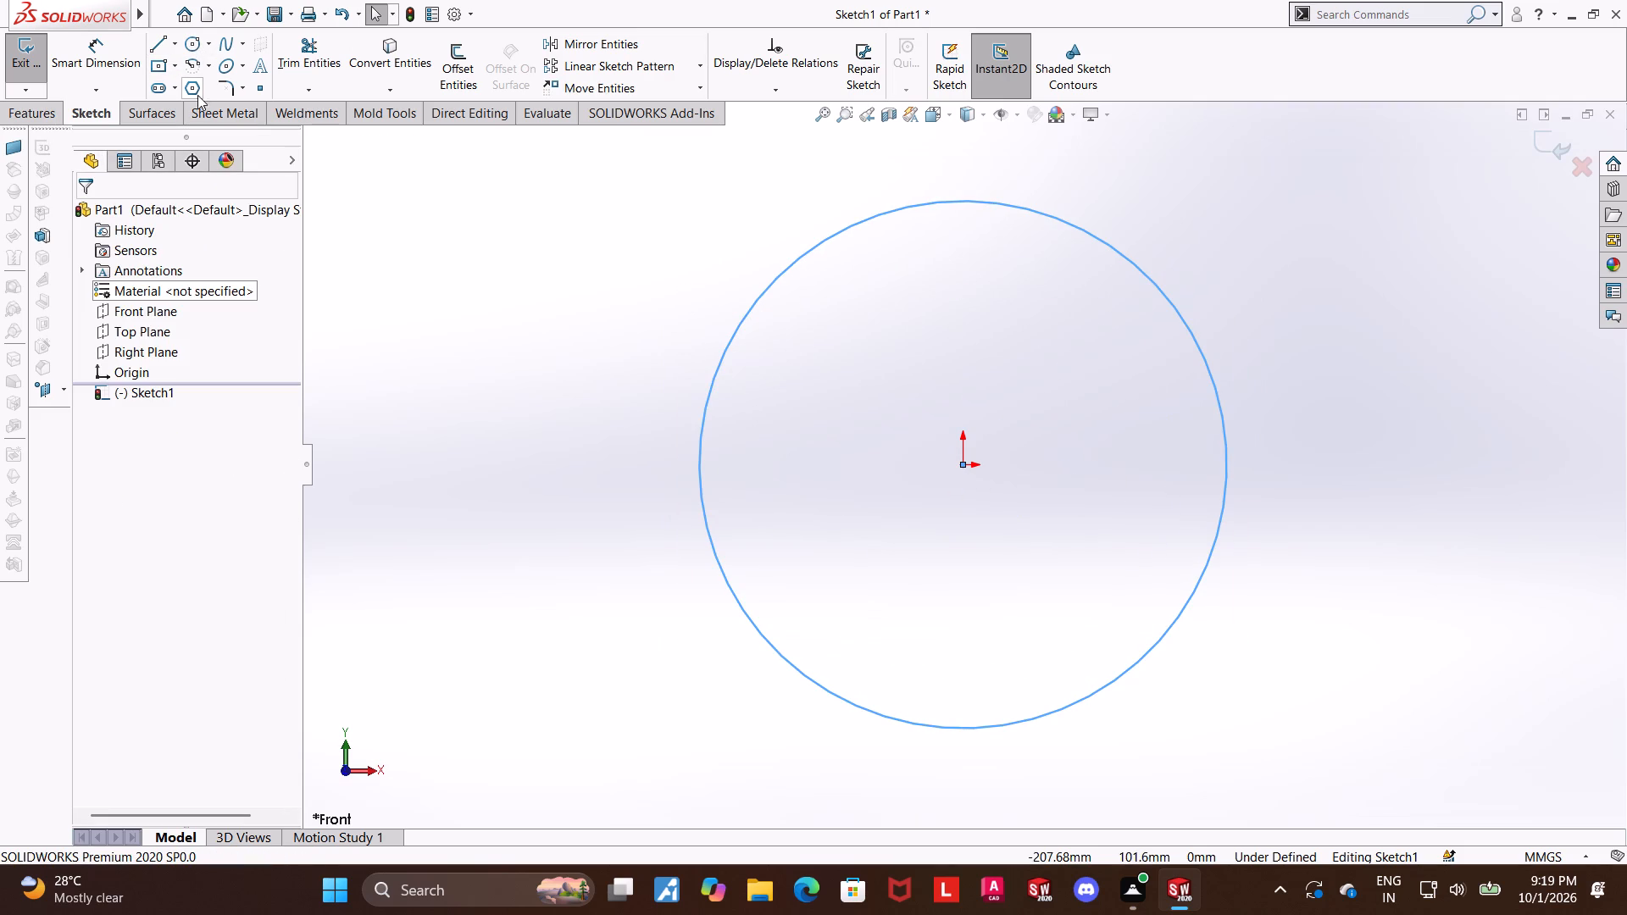
left_click(125, 54)
left_click(1146, 275)
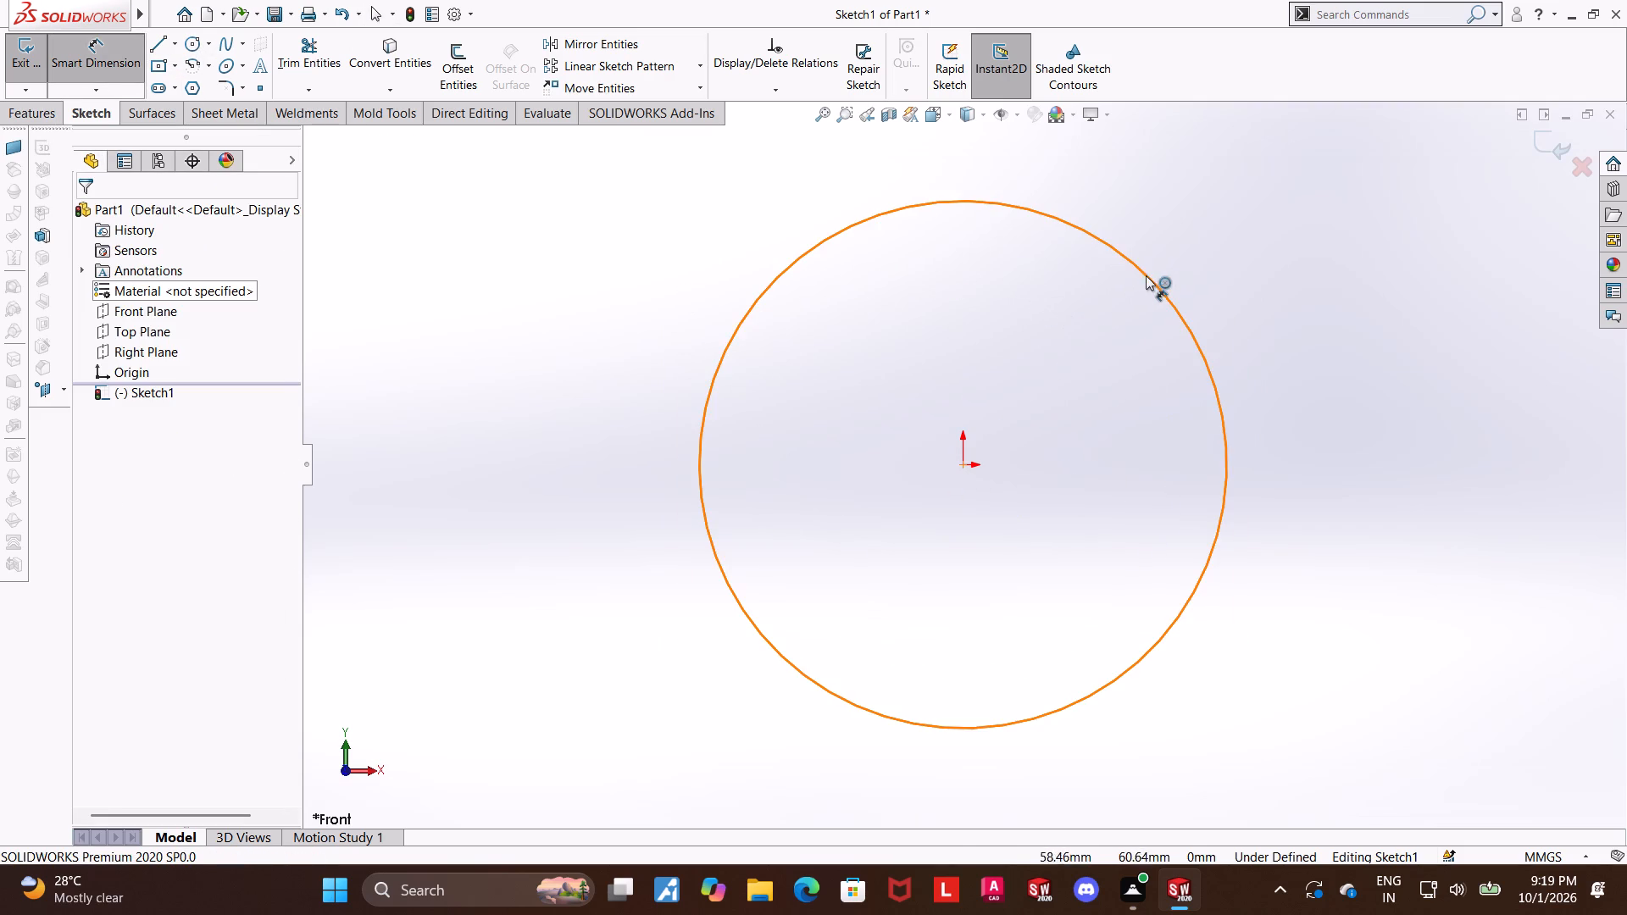
left_click(1216, 236)
type("75")
key("Return")
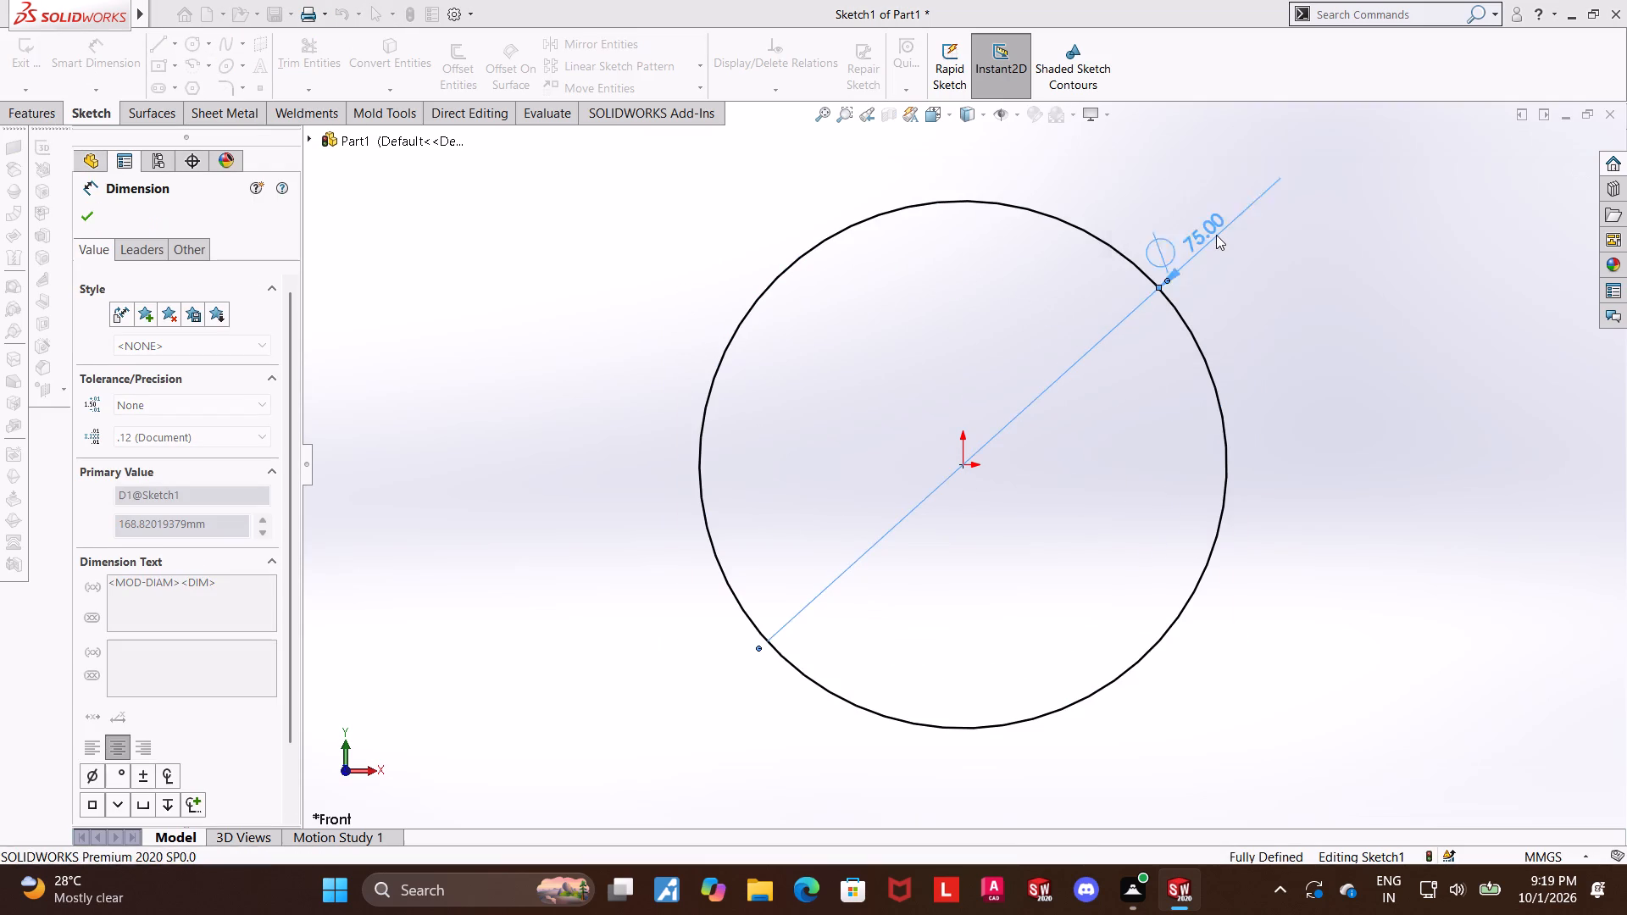
left_click(1552, 140)
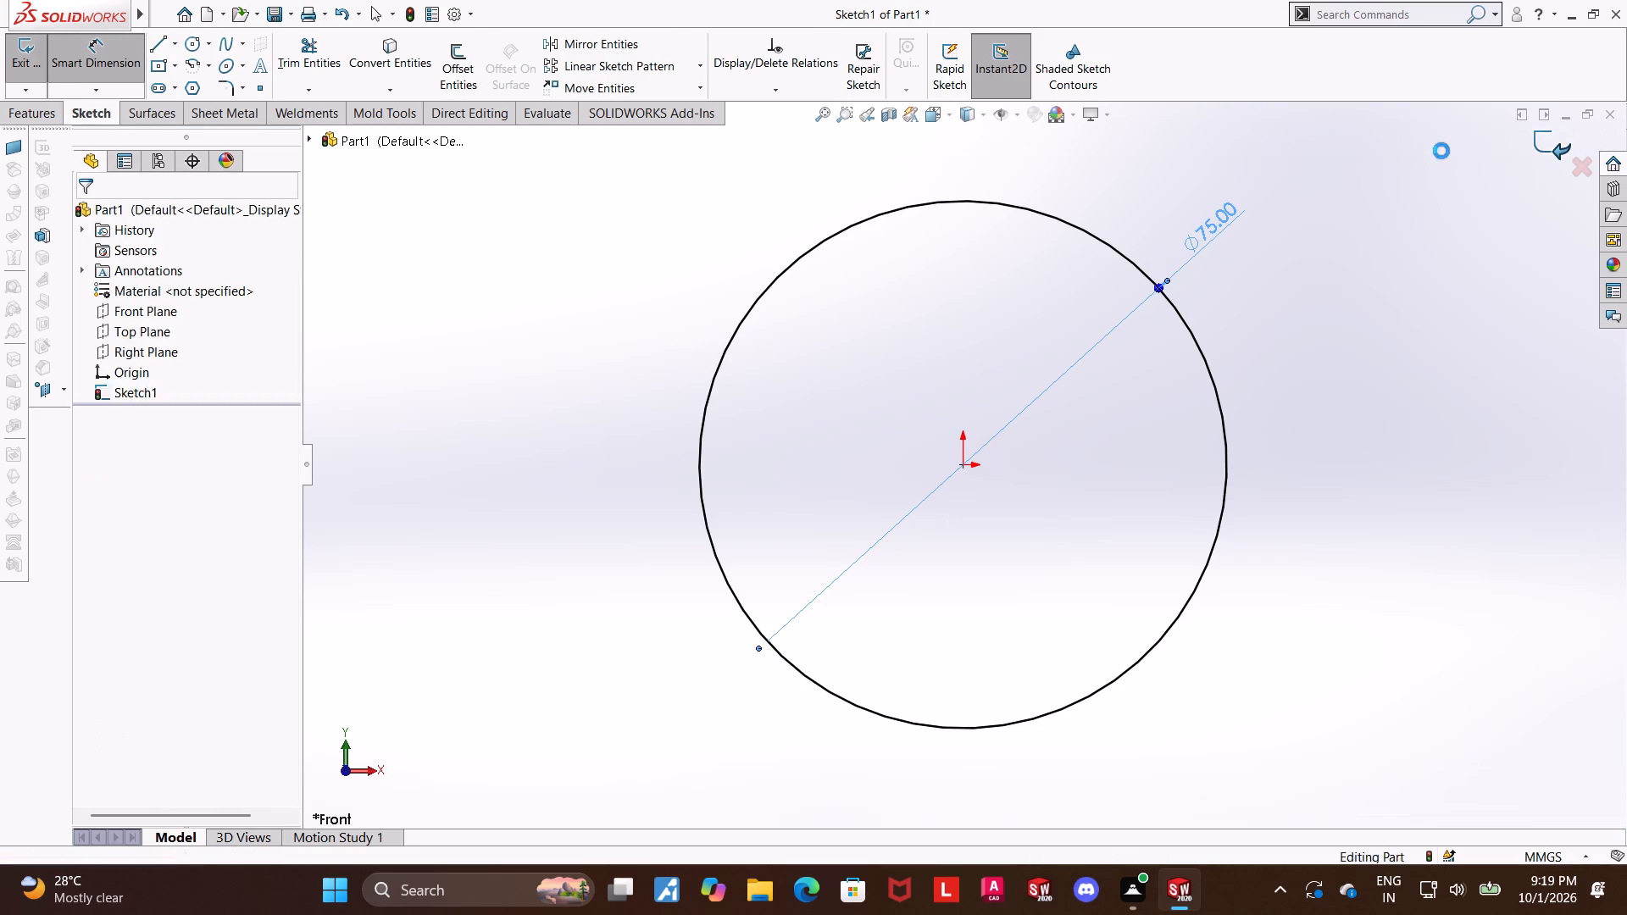
key("Escape")
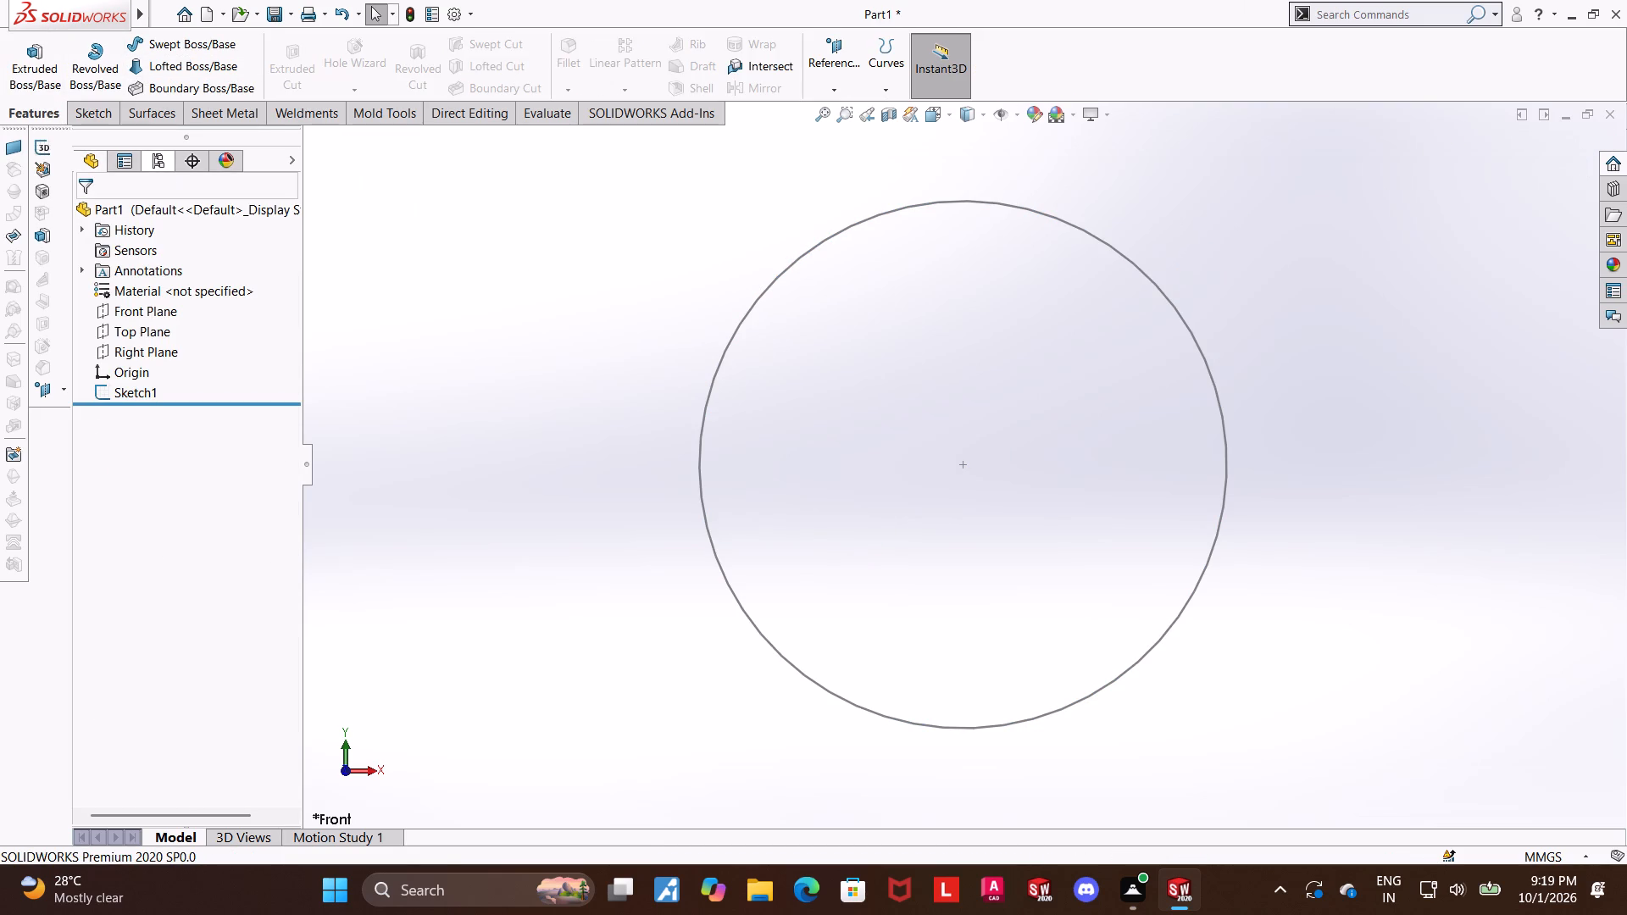
Edit the circle sketch to add a concentric inner circle of 70 mm diameter, centred on the origin.
left_click(139, 385)
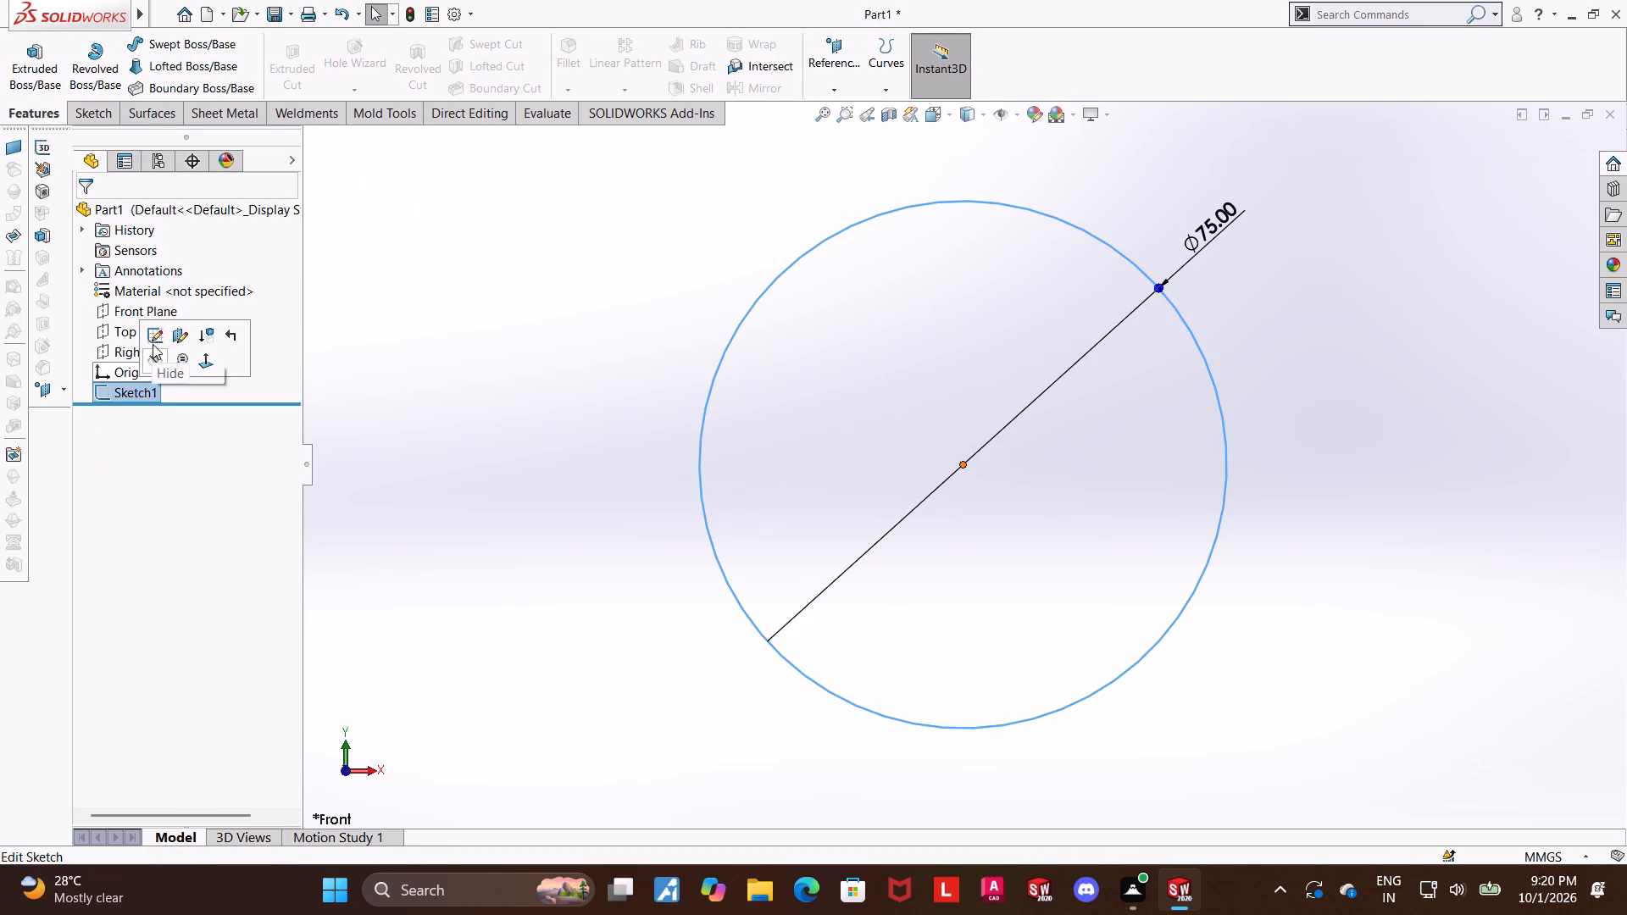
left_click(153, 344)
left_click(192, 47)
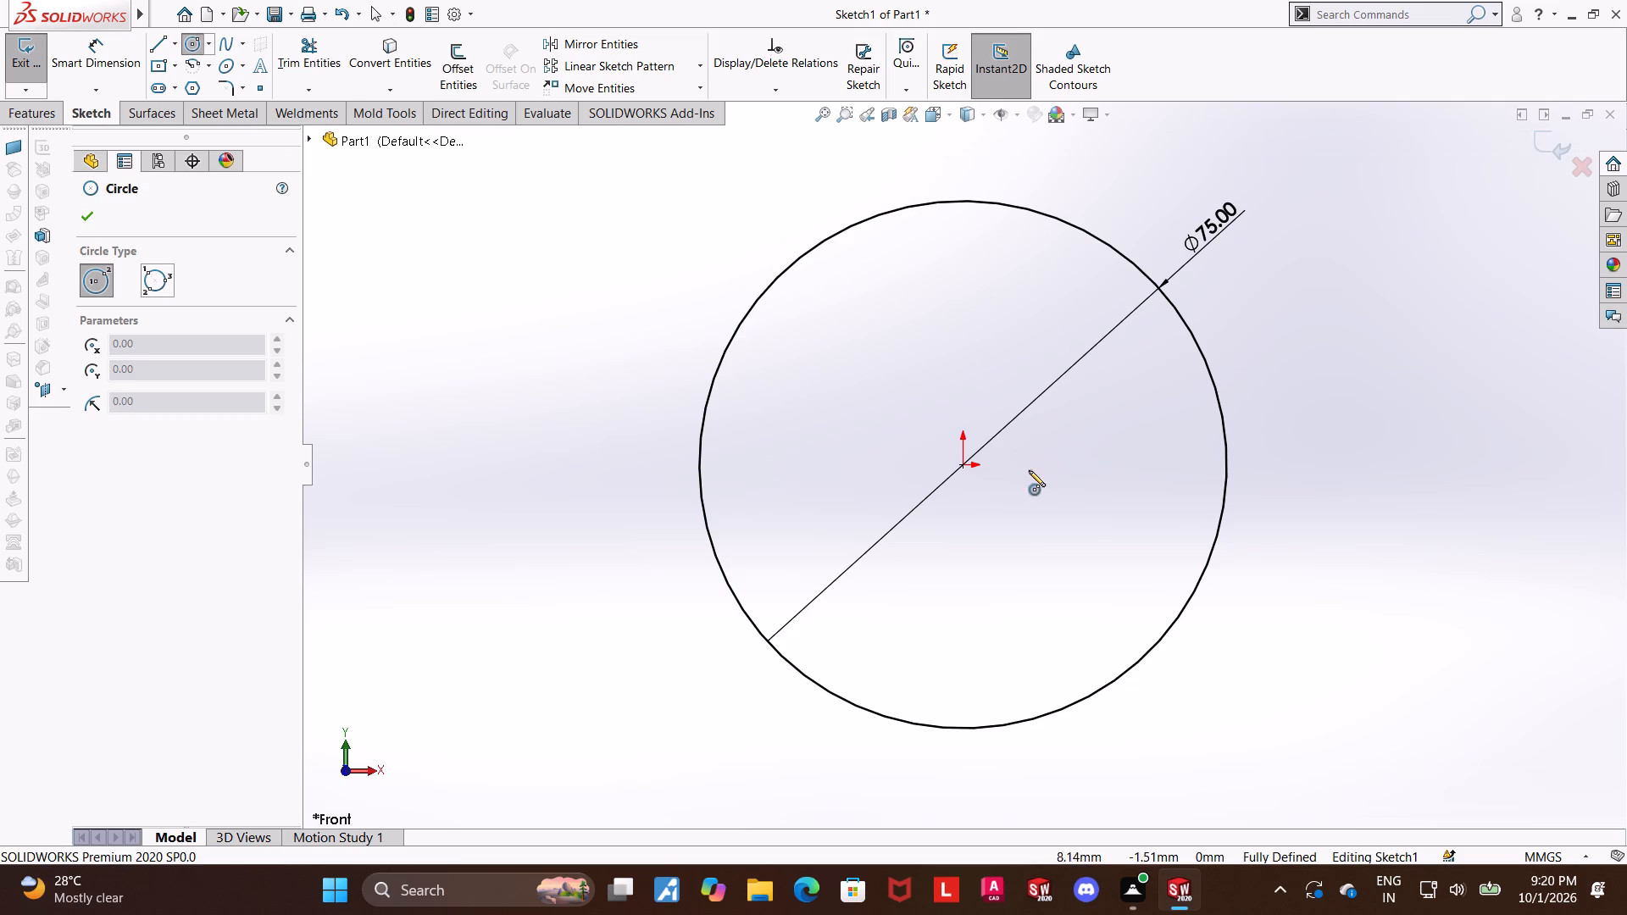
left_click(963, 464)
left_click(1099, 284)
key("Escape")
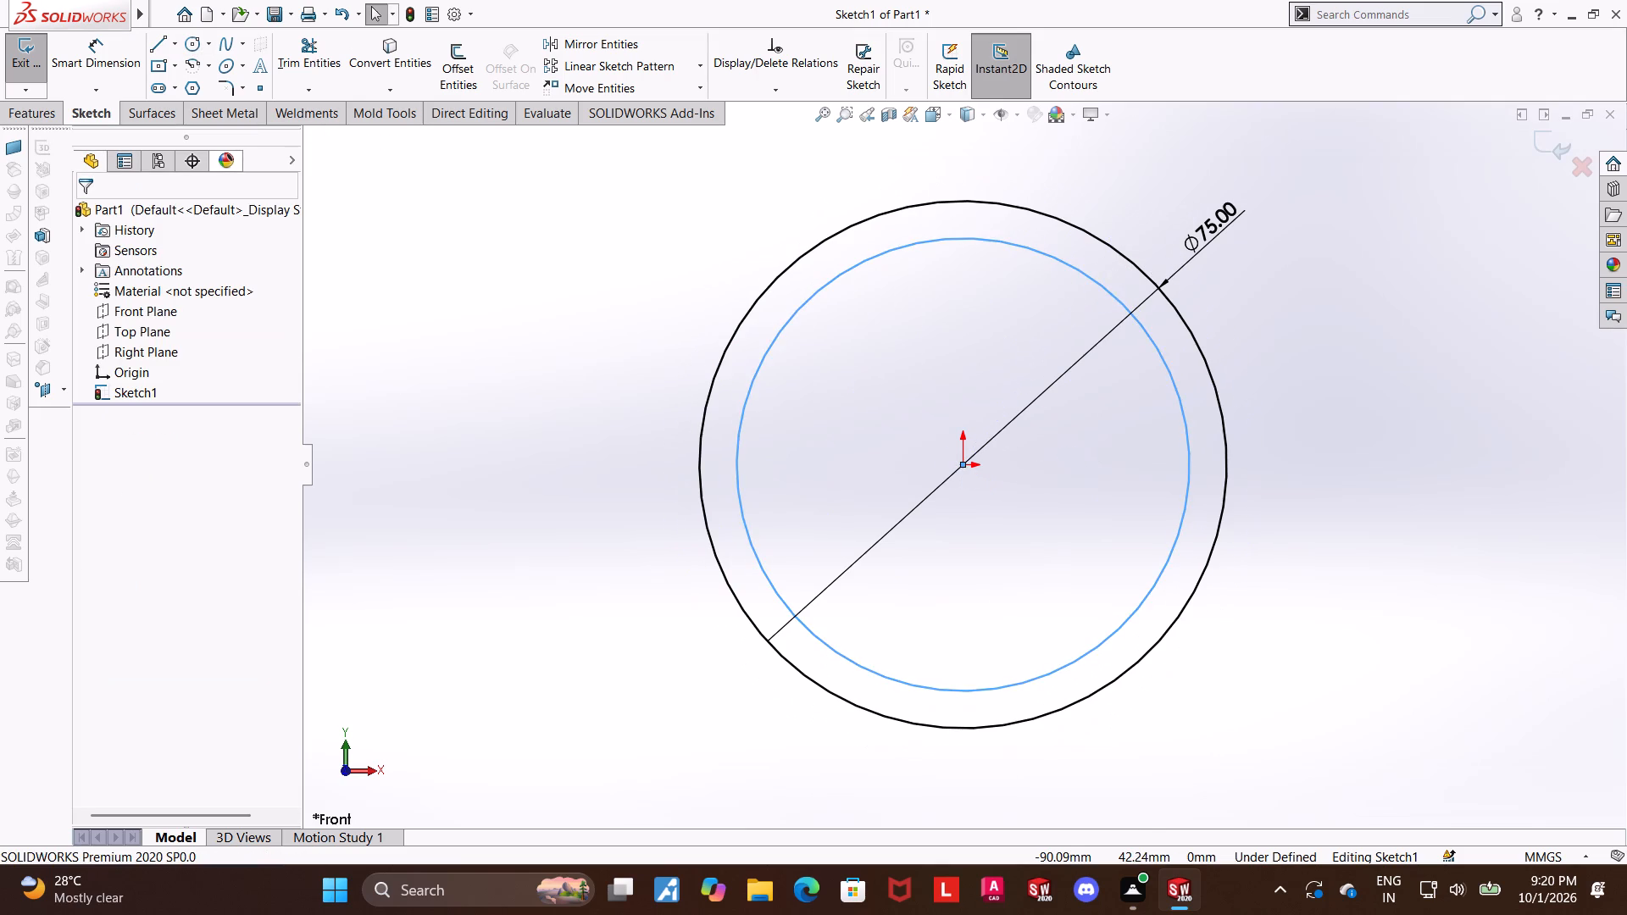
left_click(114, 67)
left_click(930, 242)
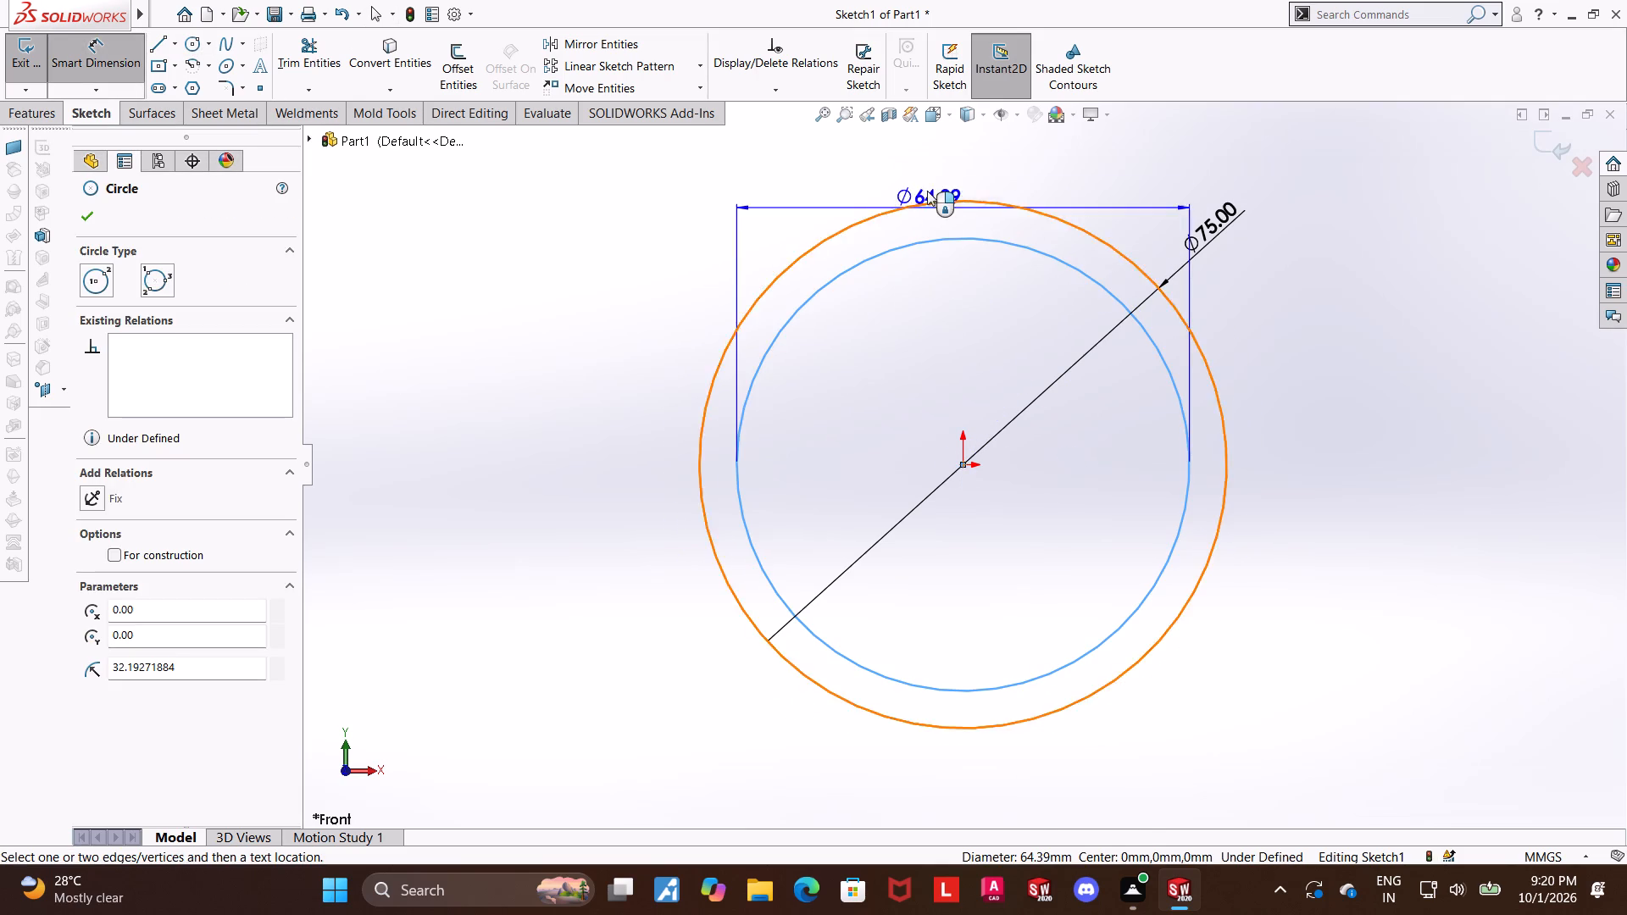
left_click(927, 181)
type("70")
key("Return")
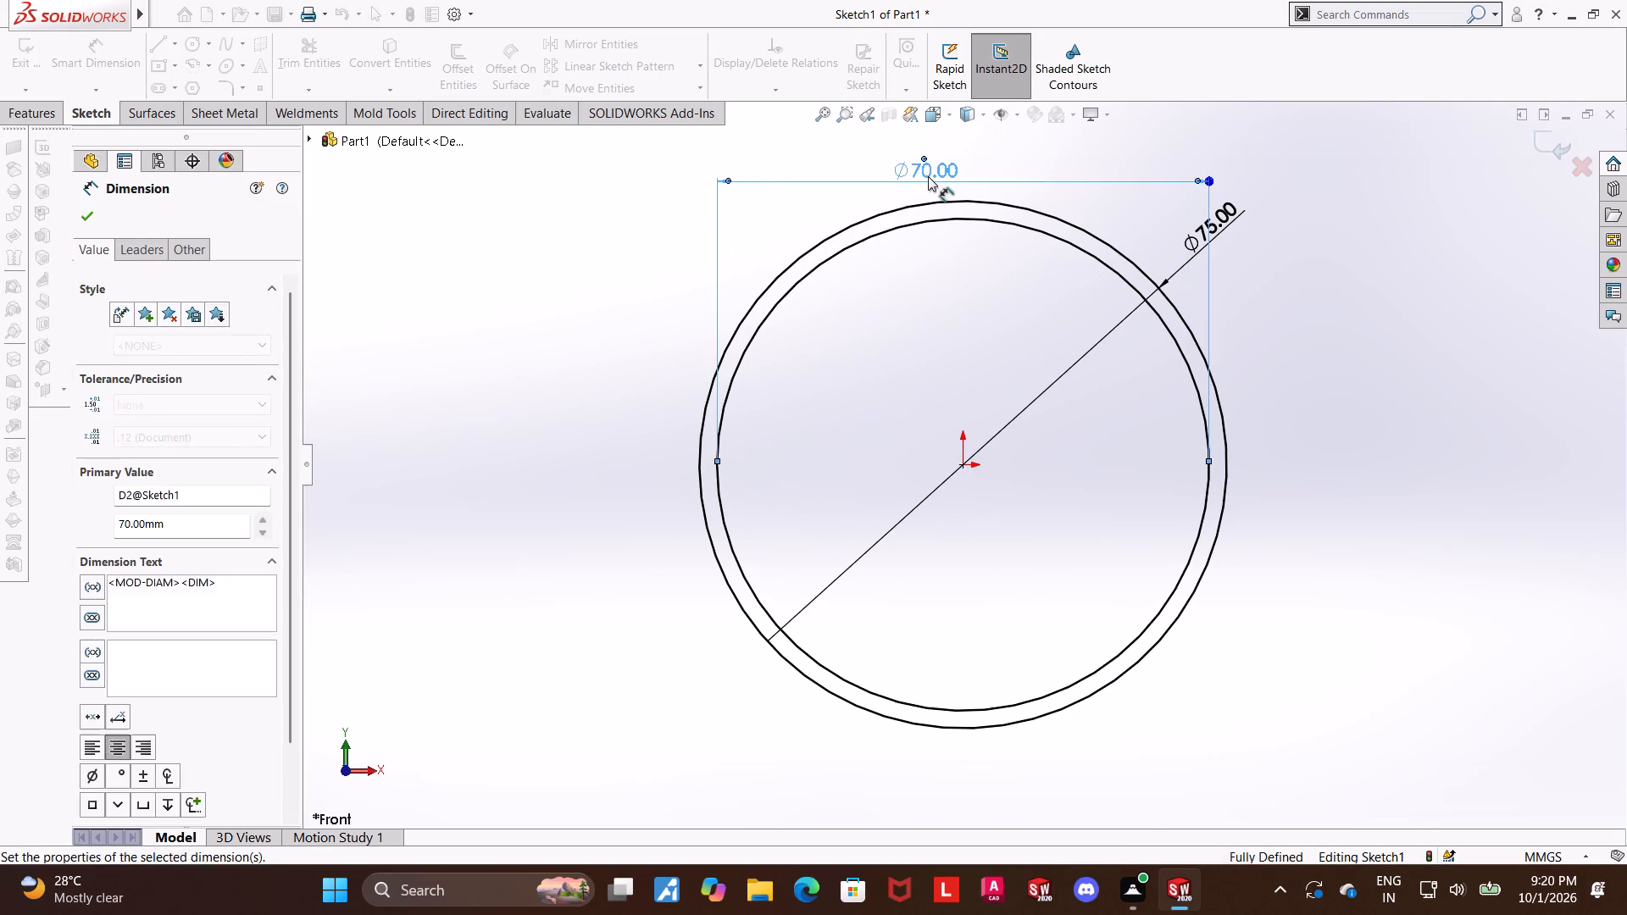
key("Escape")
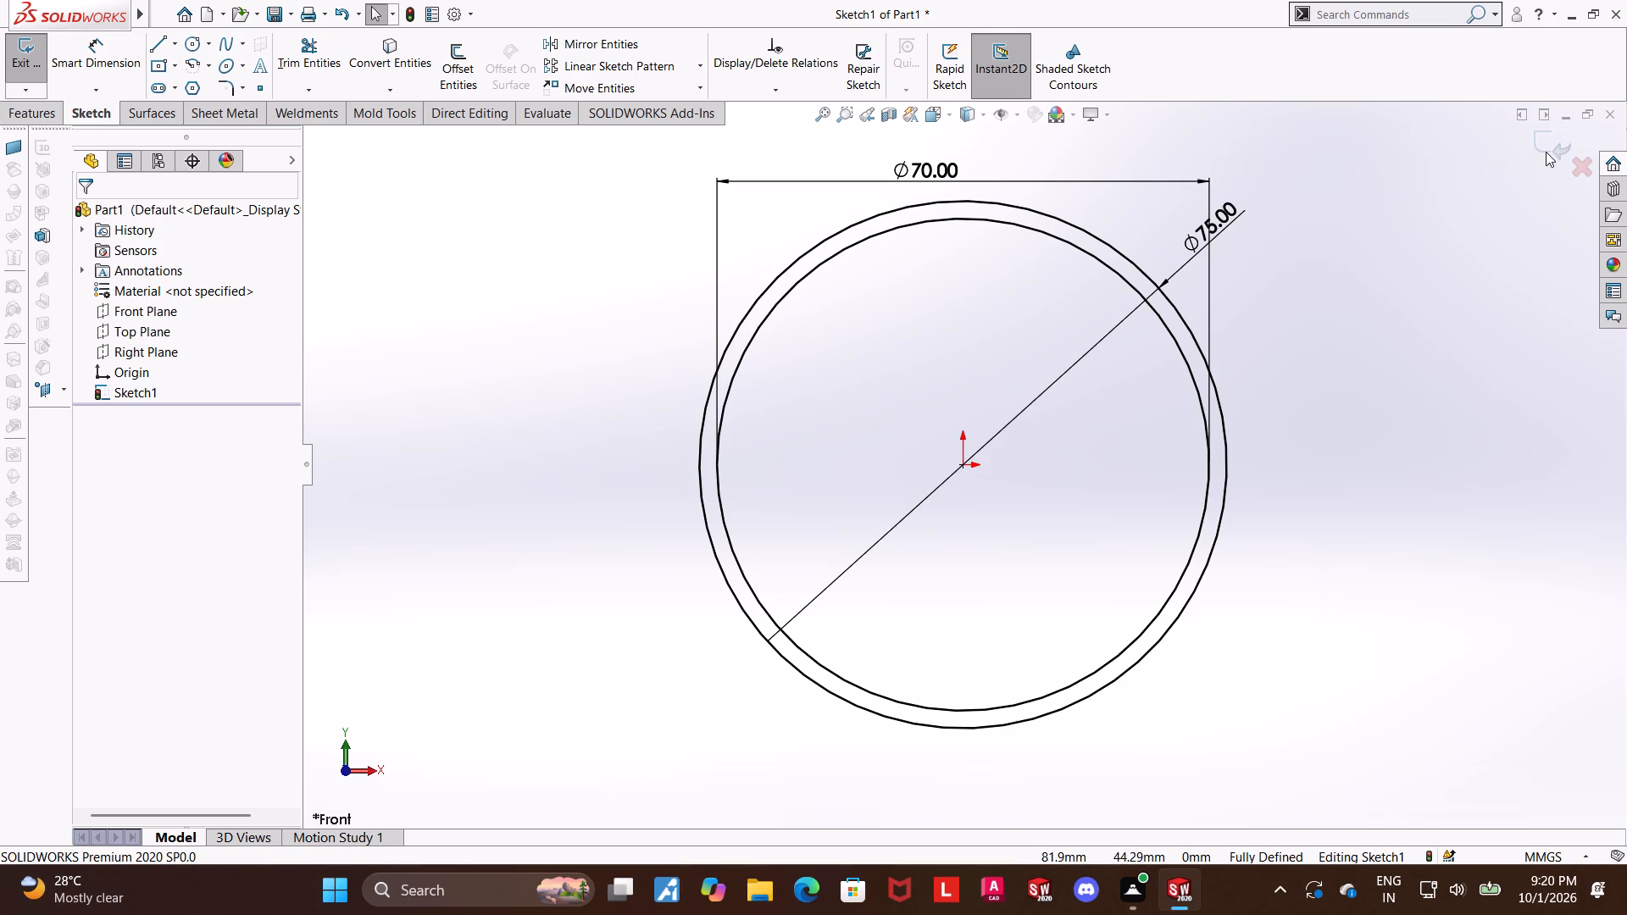
left_click(1546, 152)
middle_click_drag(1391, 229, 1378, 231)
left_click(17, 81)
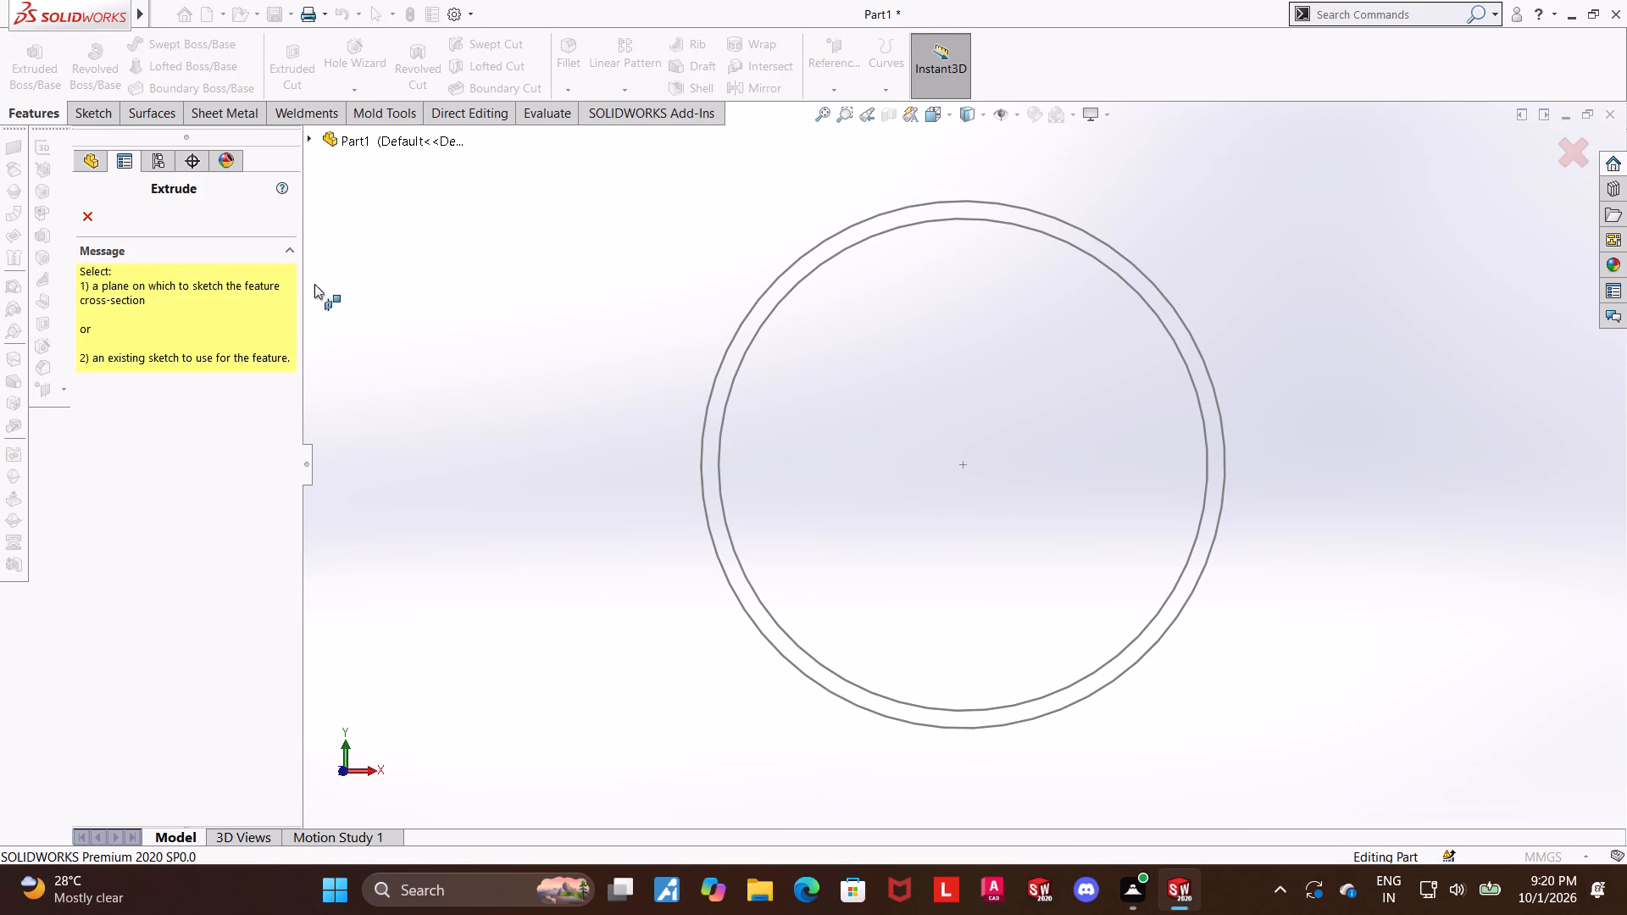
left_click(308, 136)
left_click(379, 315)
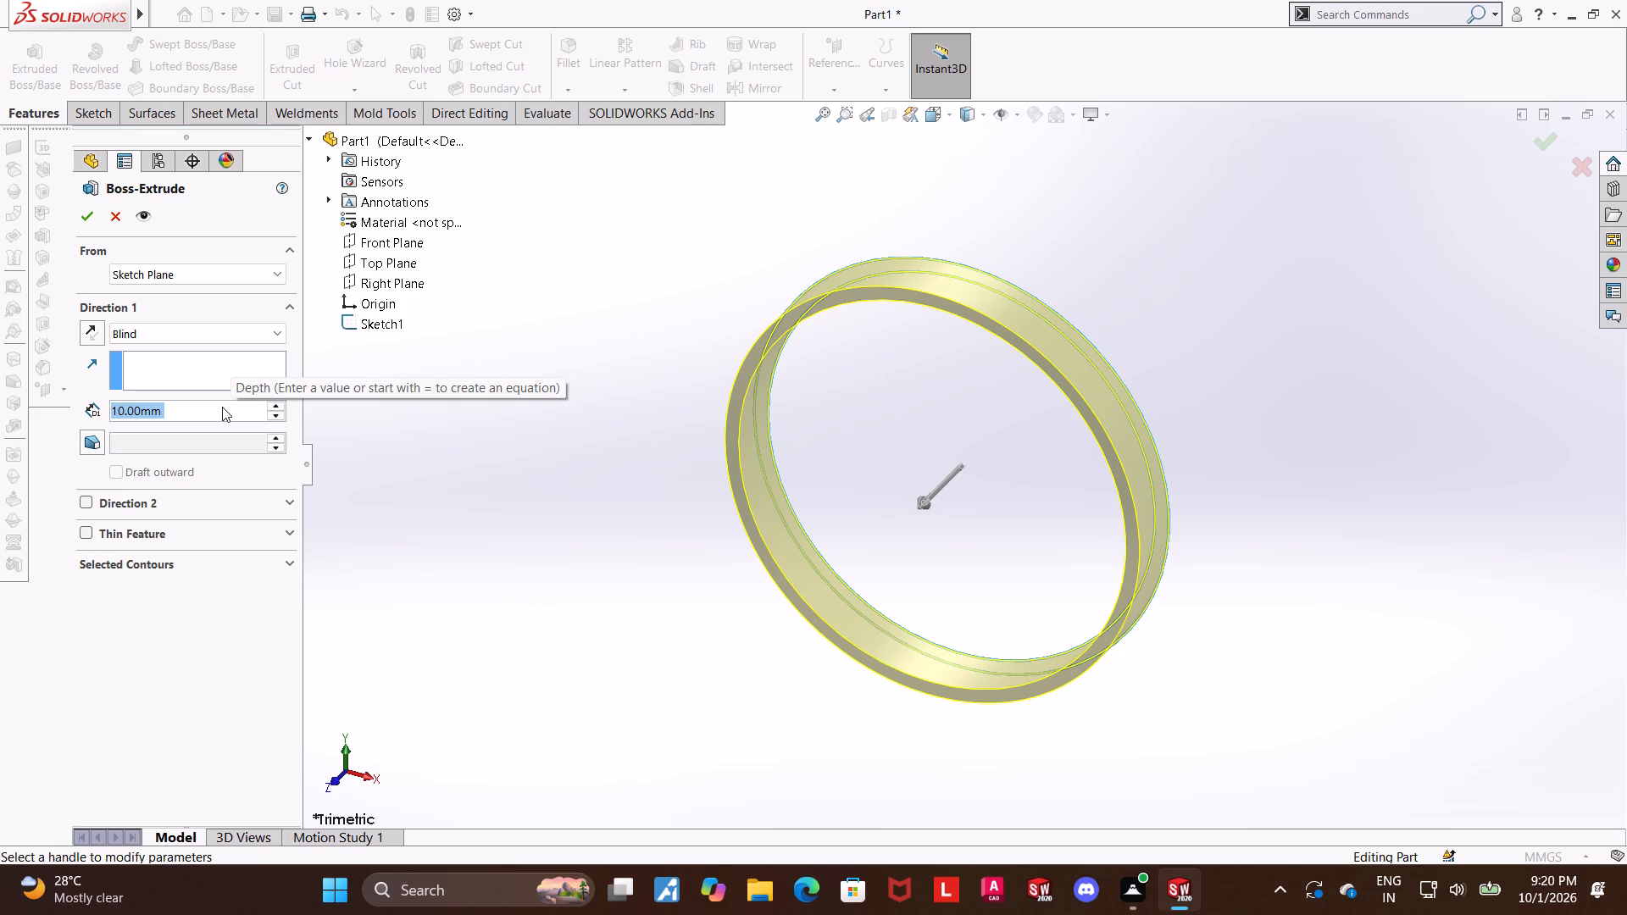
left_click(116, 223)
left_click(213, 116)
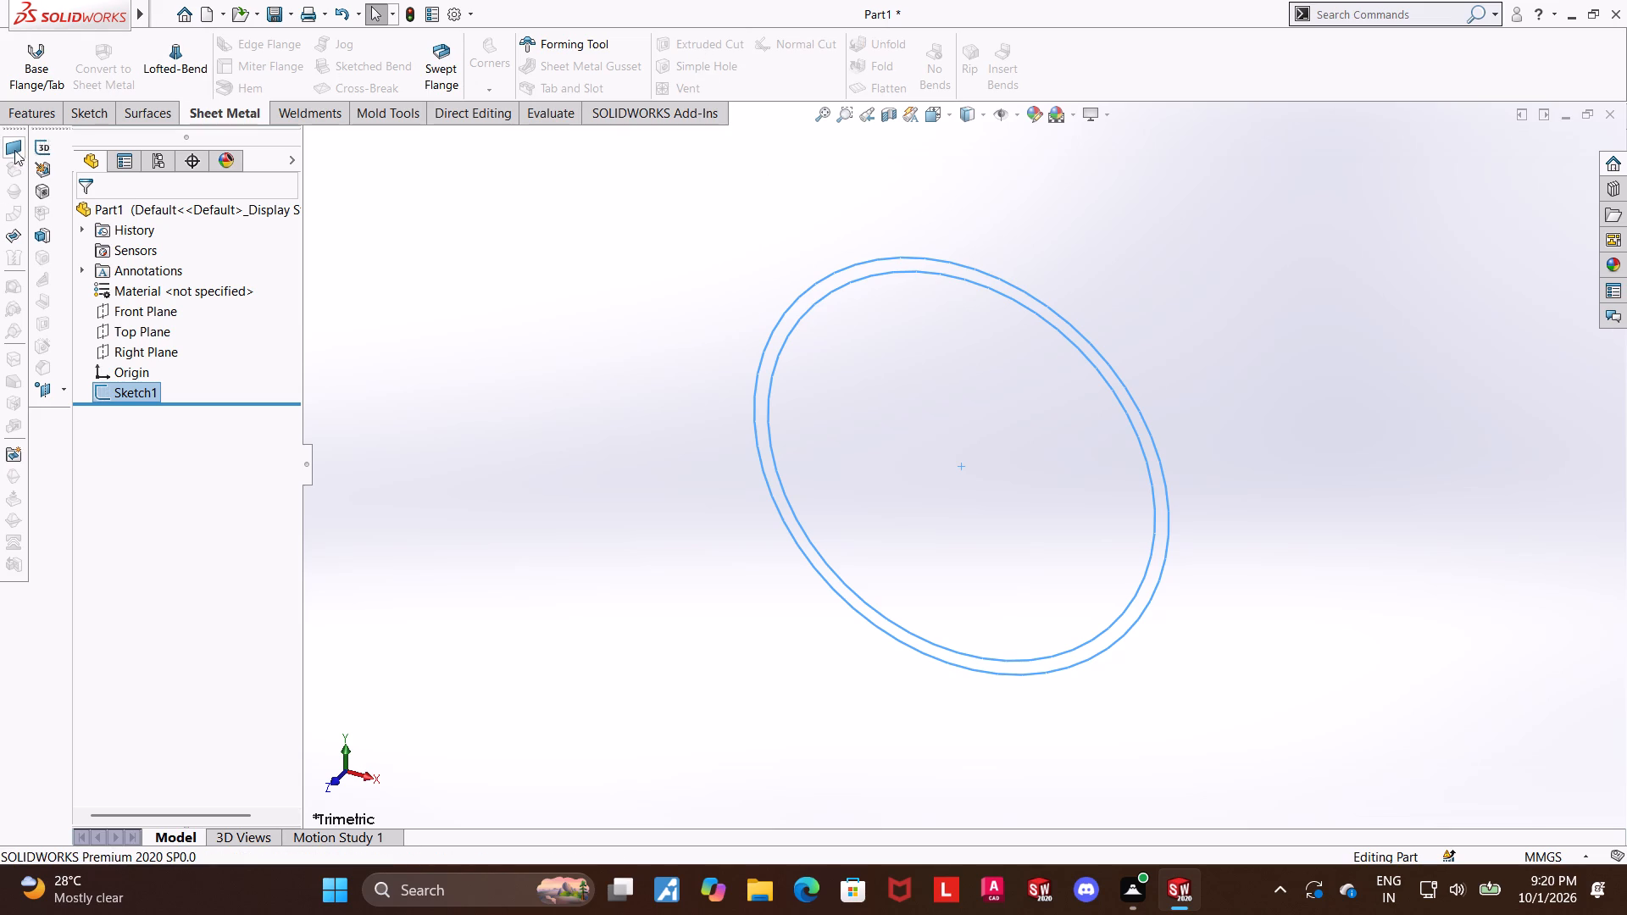
Extrude the two-circle ring sketch into a tube using the Mid Plane end condition with a 130 mm depth.
left_click(31, 105)
left_click(32, 47)
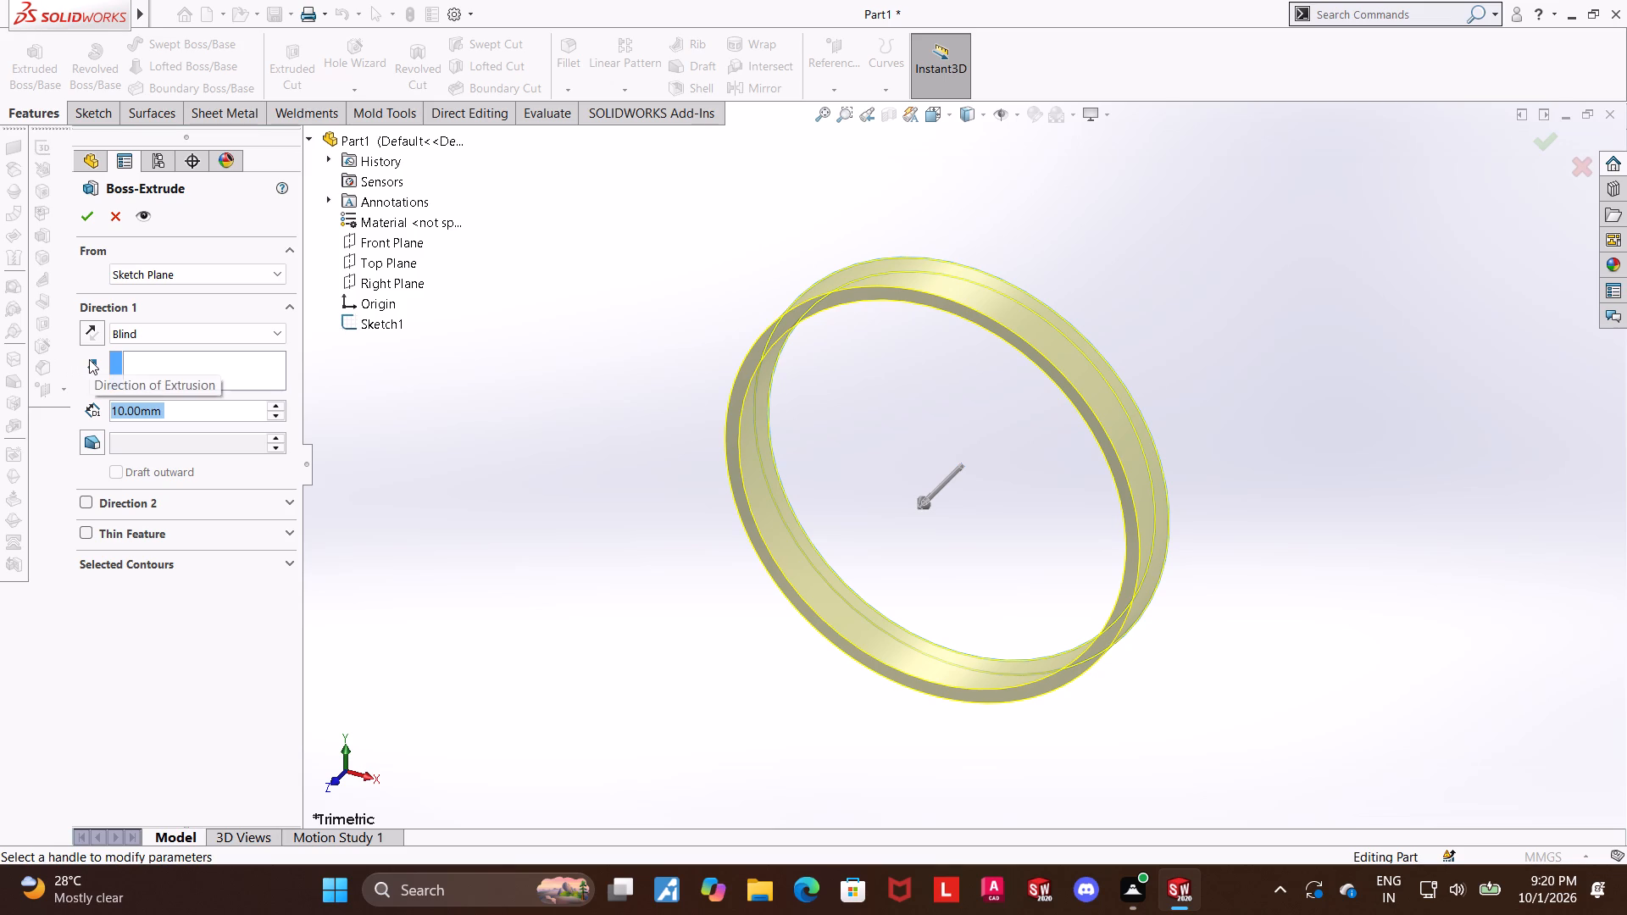
type("12")
key("0")
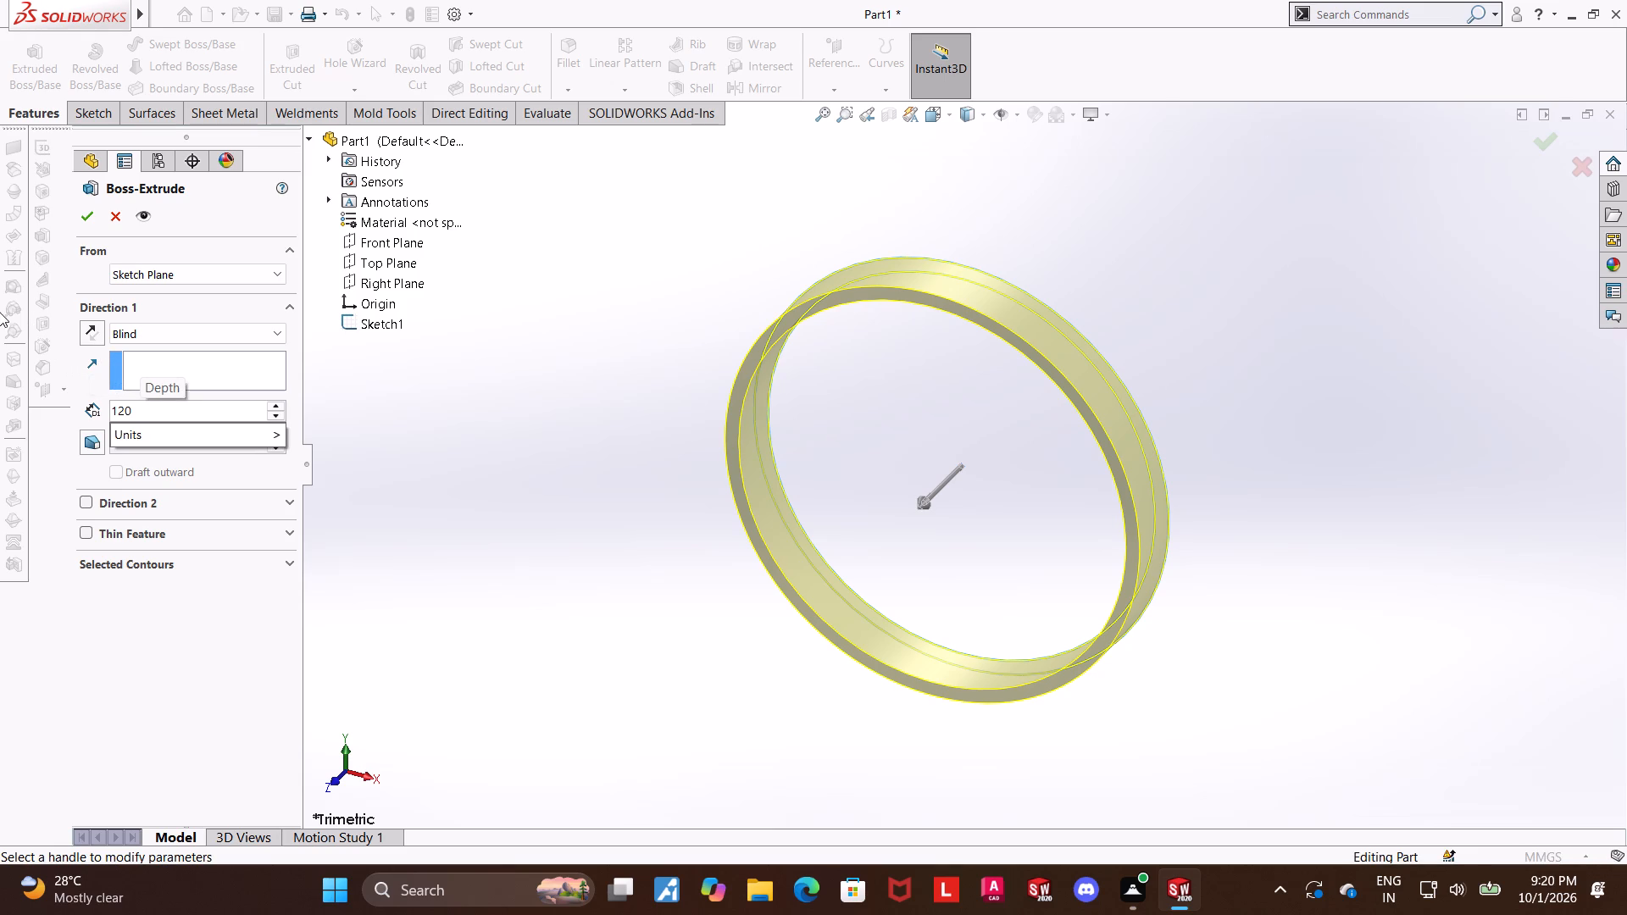
left_click(175, 330)
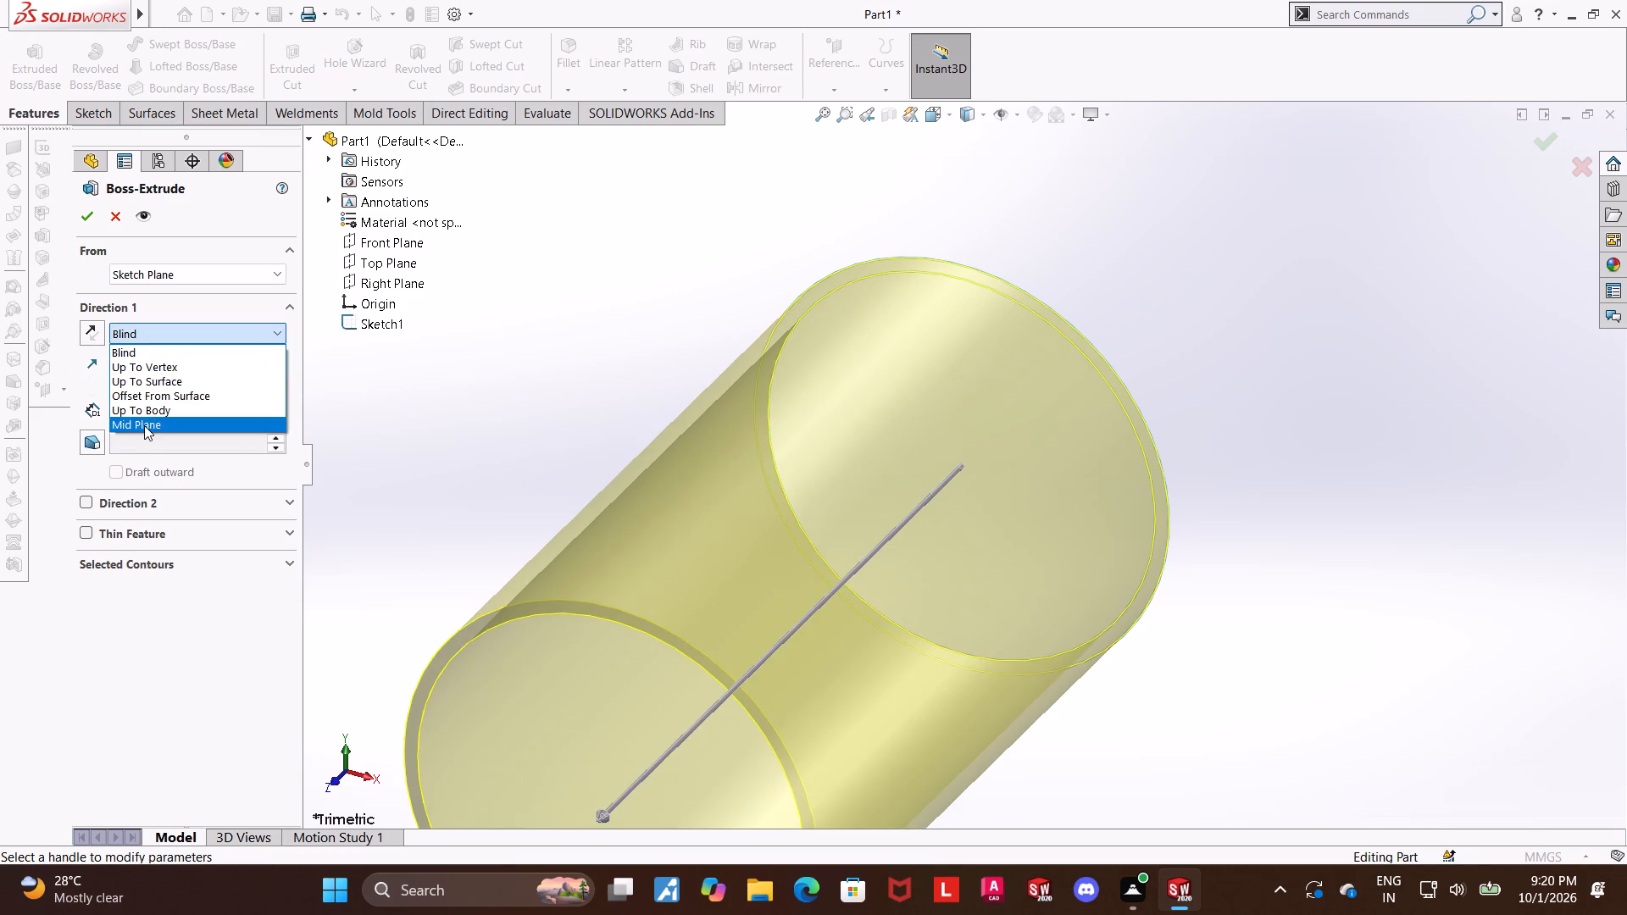
left_click(144, 425)
left_click(223, 407)
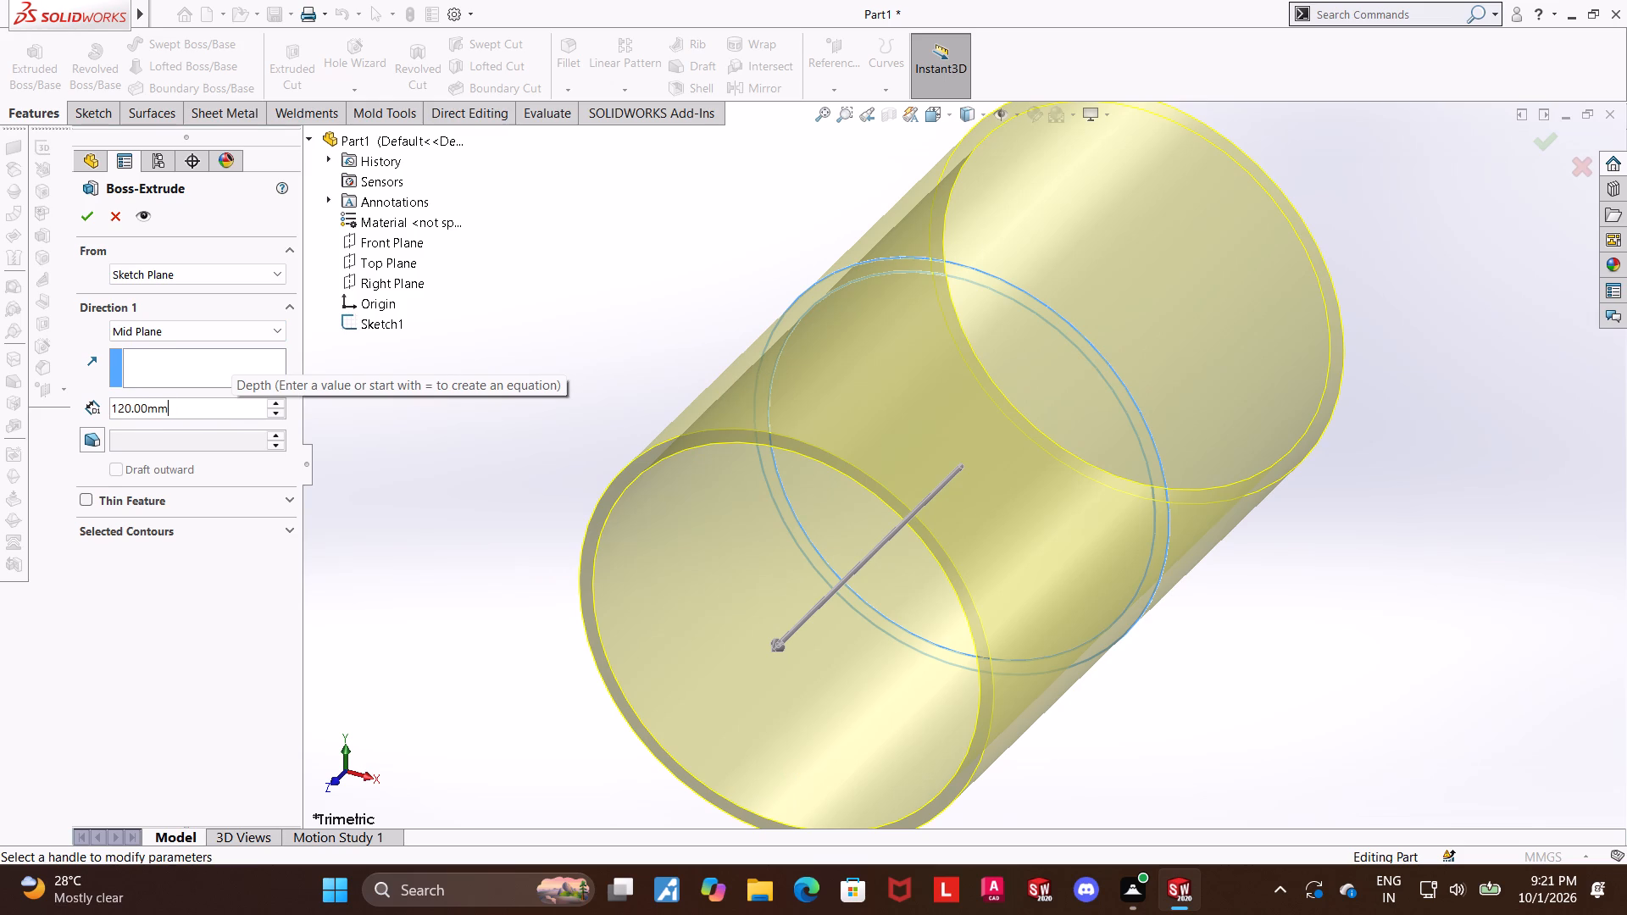
left_click_drag(203, 405, 0, 408)
type("130")
key("Return")
left_click(70, 221)
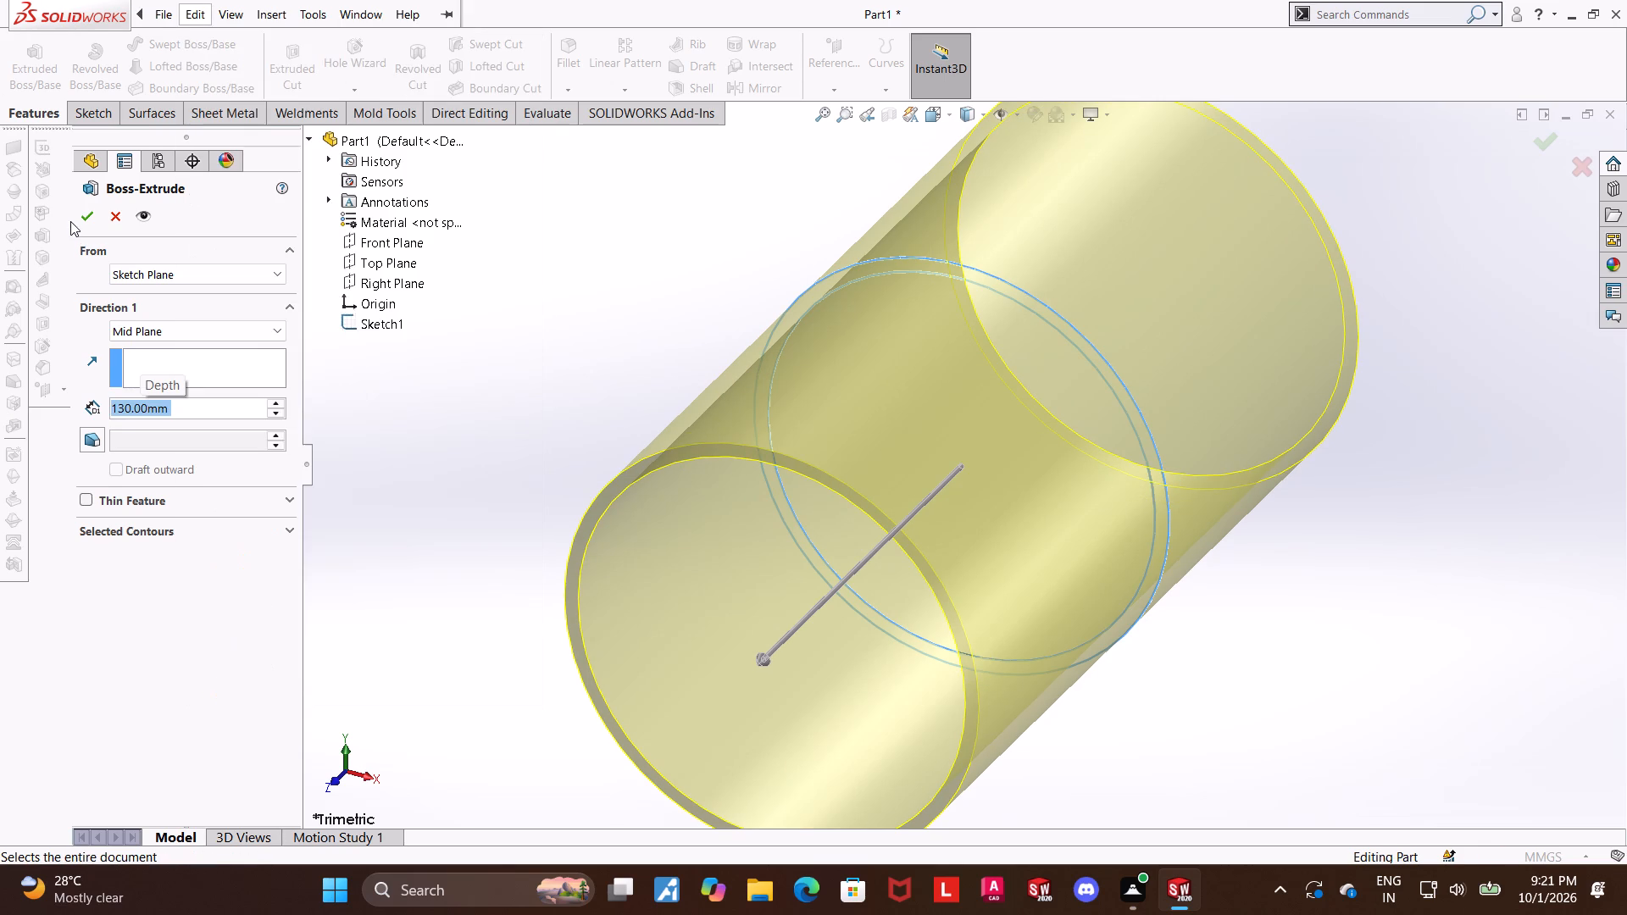
left_click(76, 214)
scroll(932, 474, "up", 4)
left_click(1169, 490)
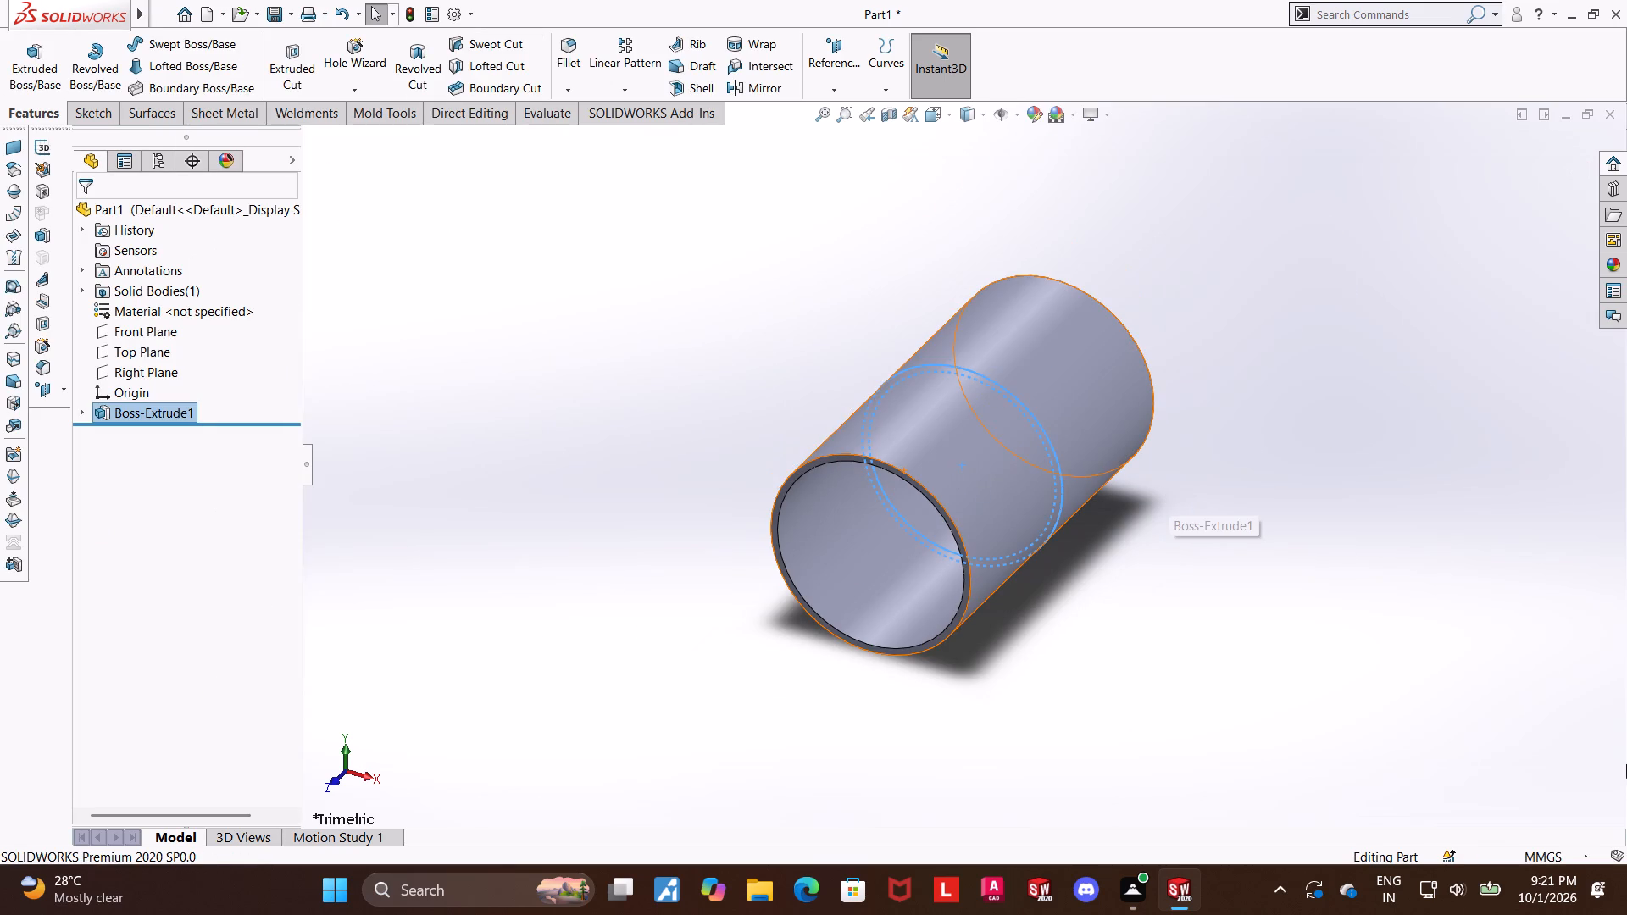
Create a reference plane offset 50 mm from the tube's front annular end face, flipped inward along the tube.
scroll(1624, 776, "down", 1)
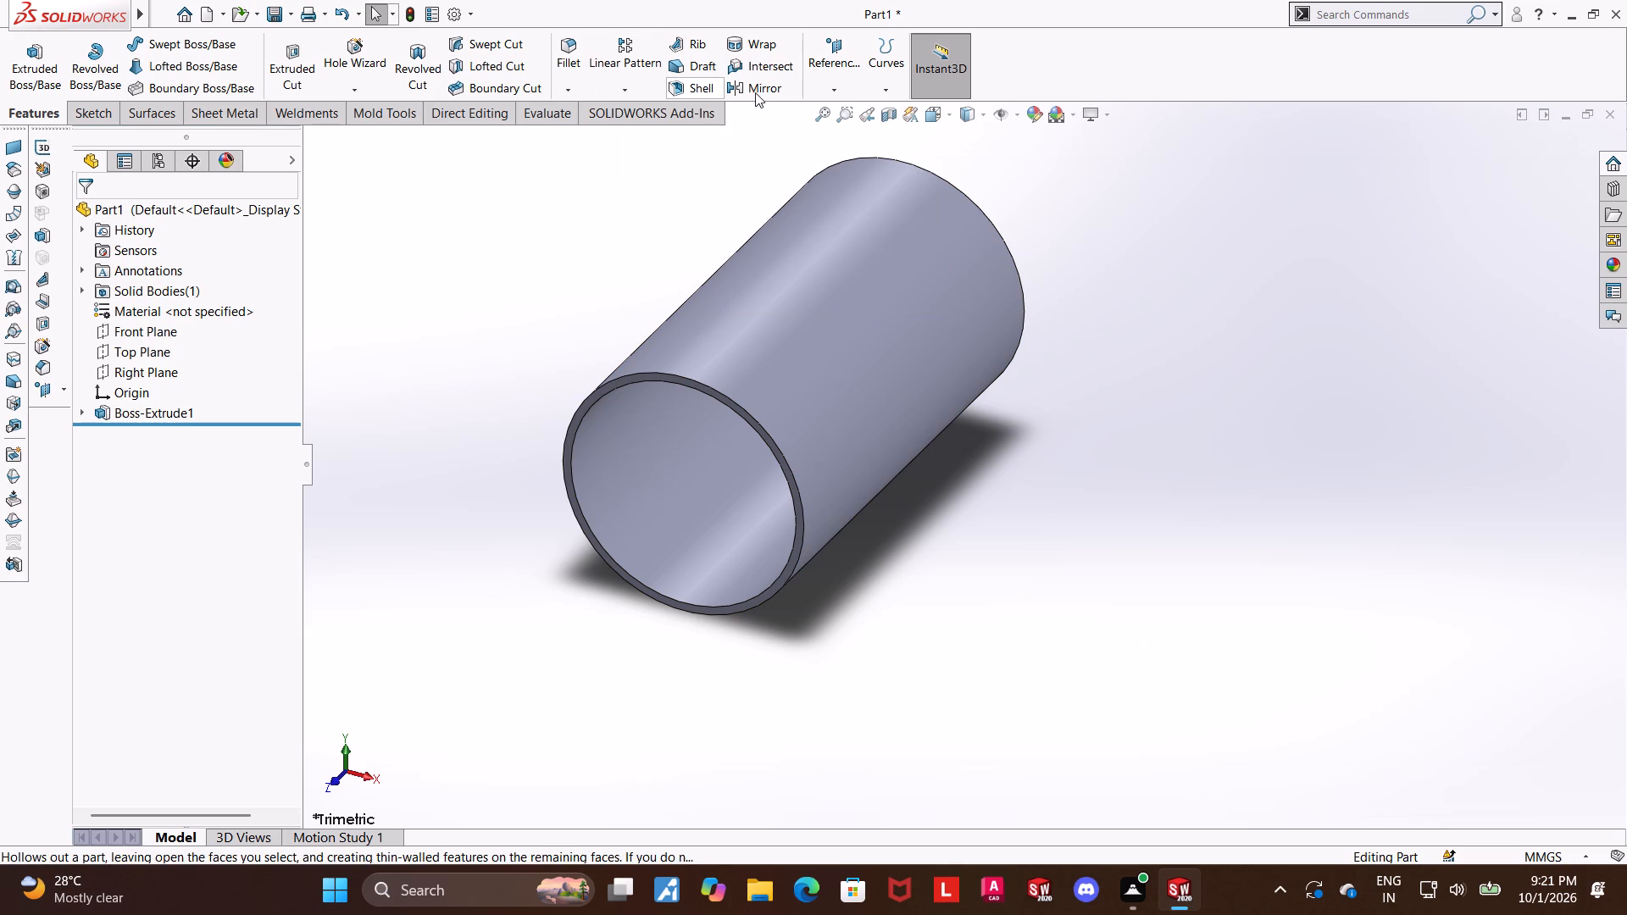
left_click(825, 62)
left_click(853, 105)
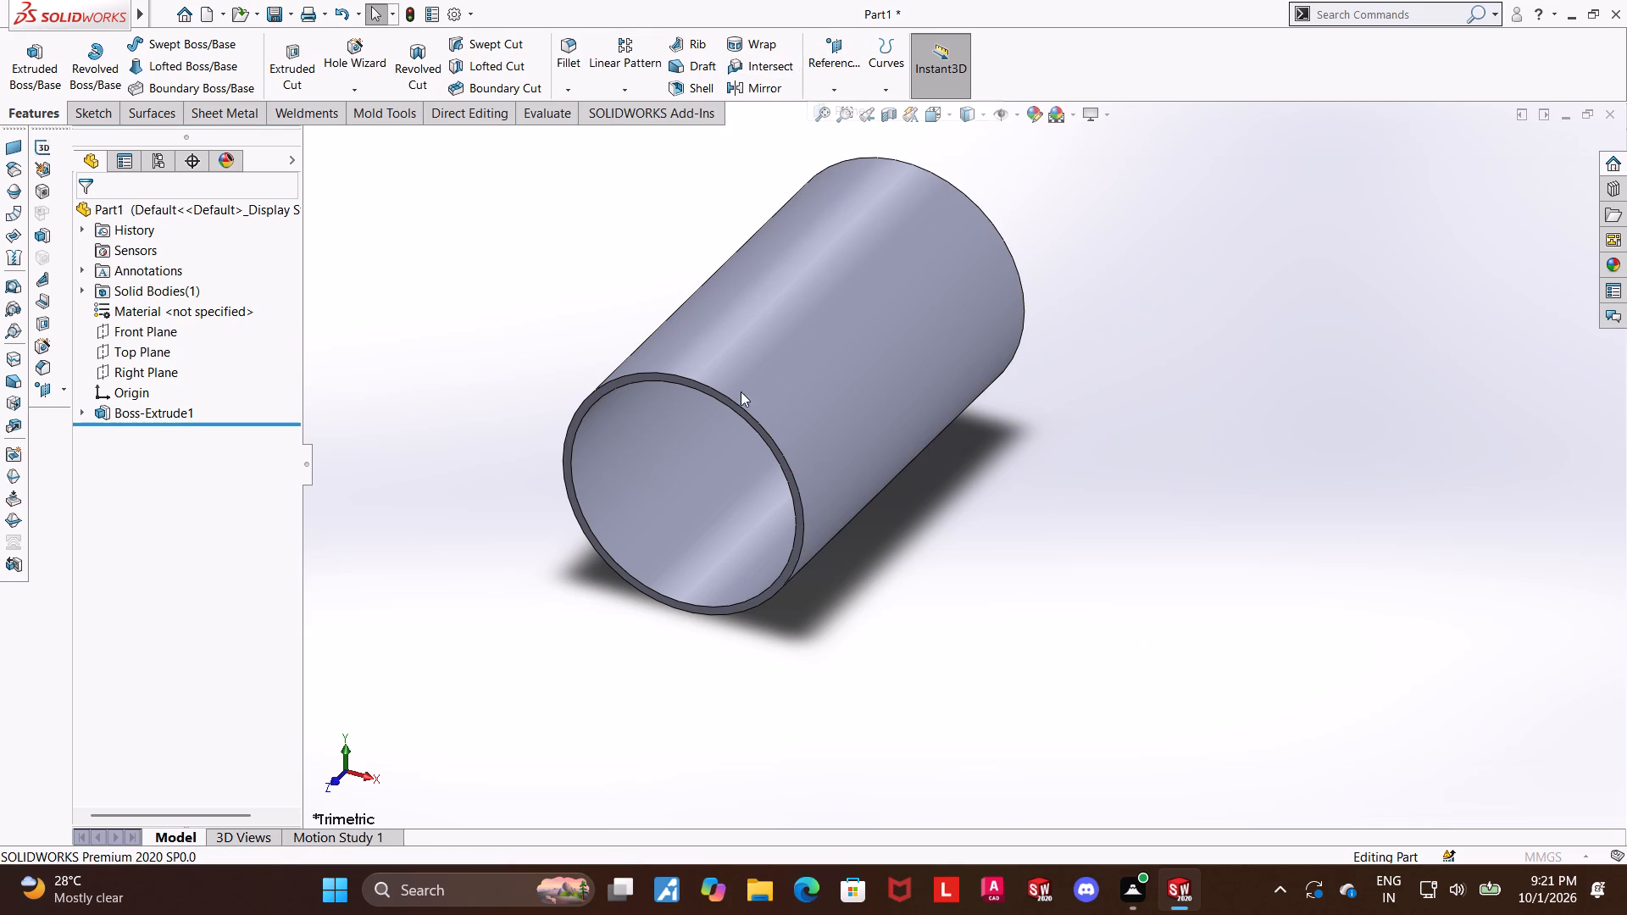
scroll(732, 406, "down", 5)
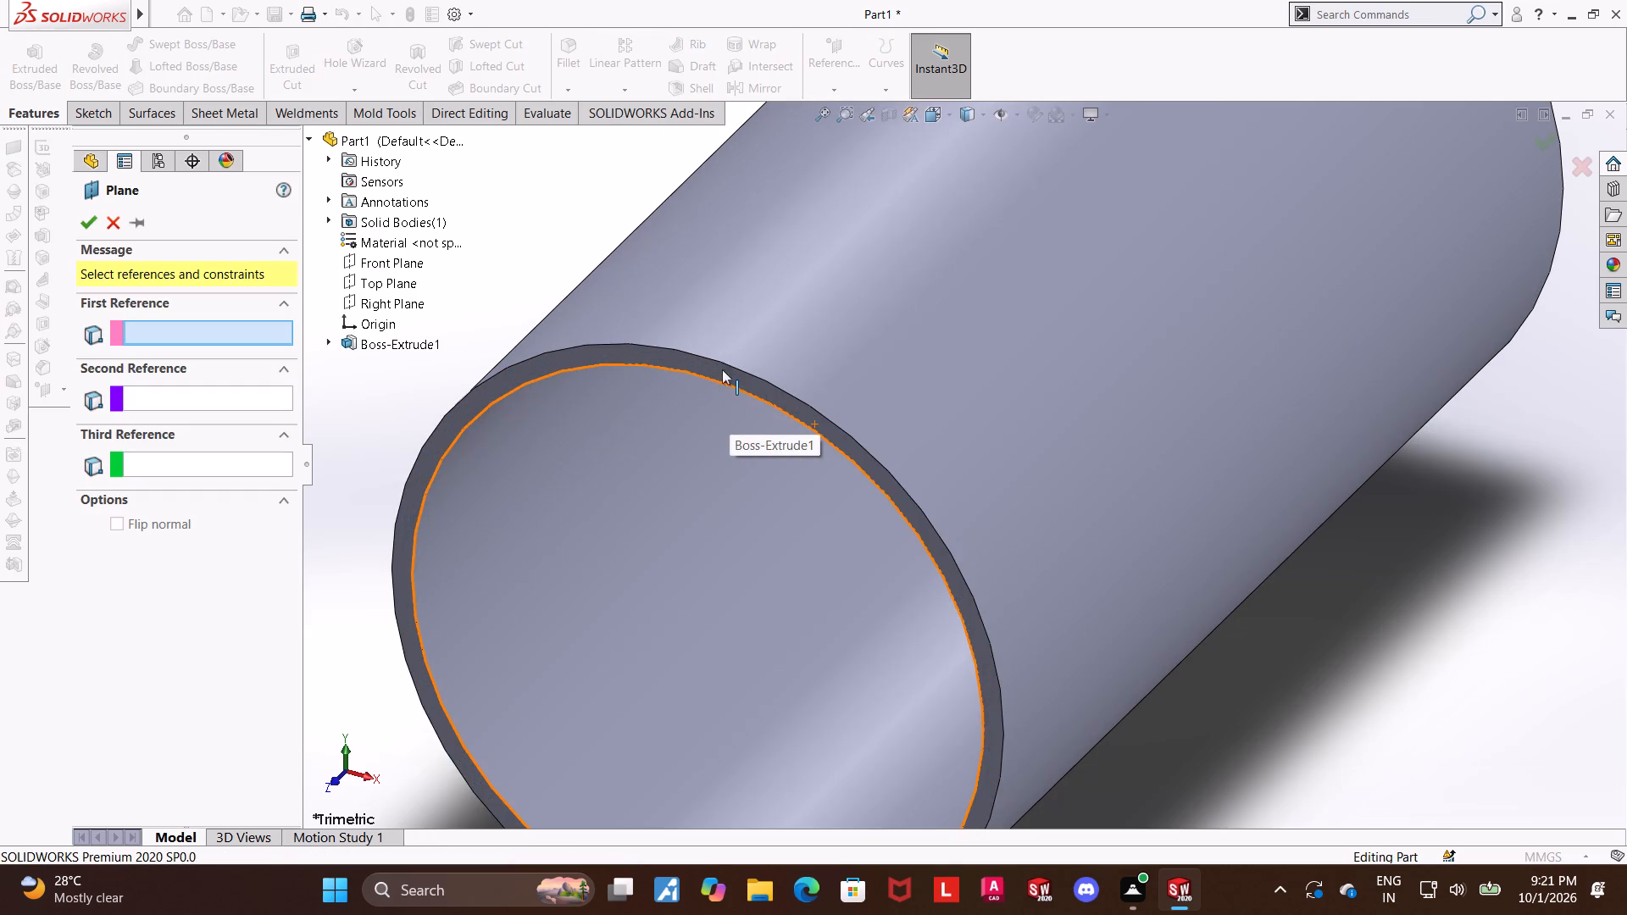
left_click(724, 372)
scroll(724, 372, "up", 5)
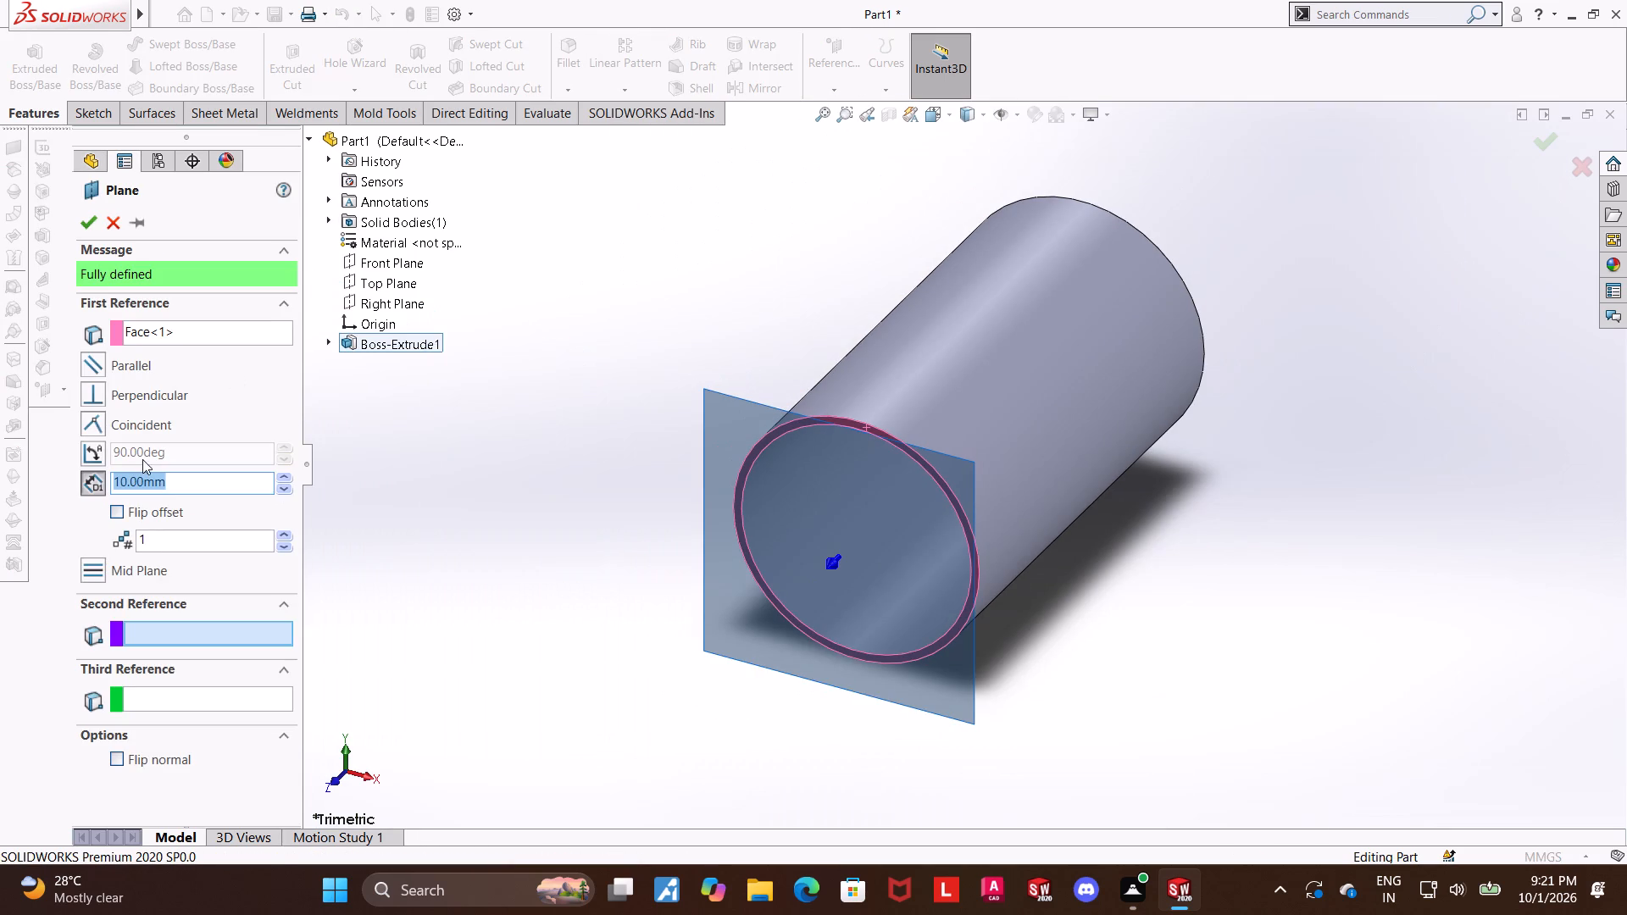
left_click_drag(220, 476, 27, 491)
type("50")
key("Return")
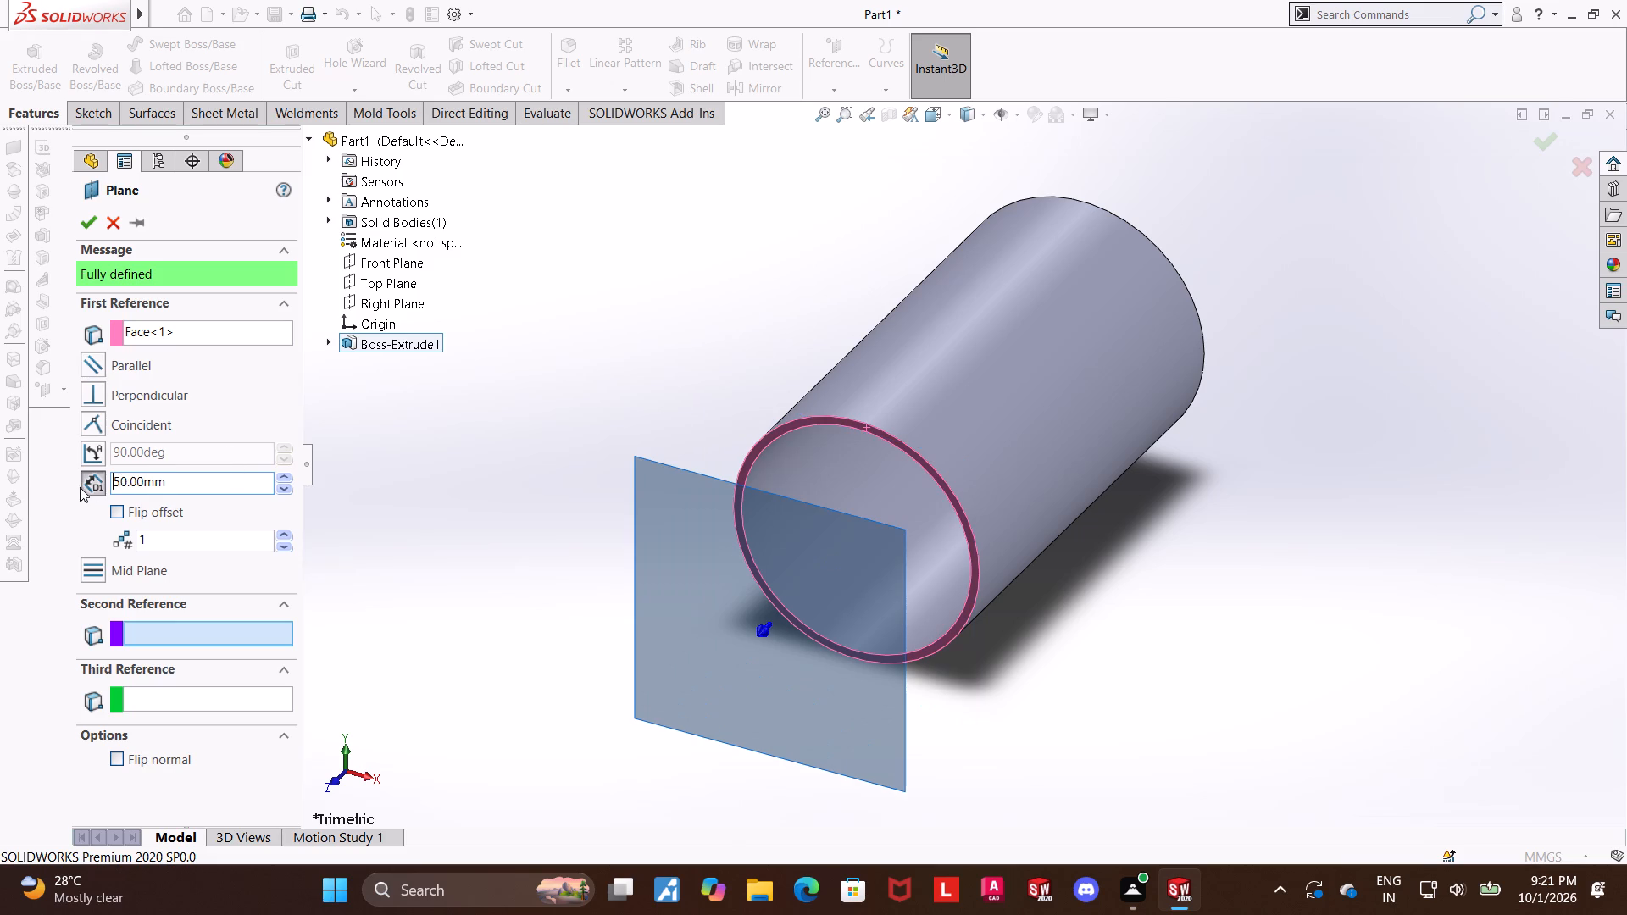
left_click(121, 507)
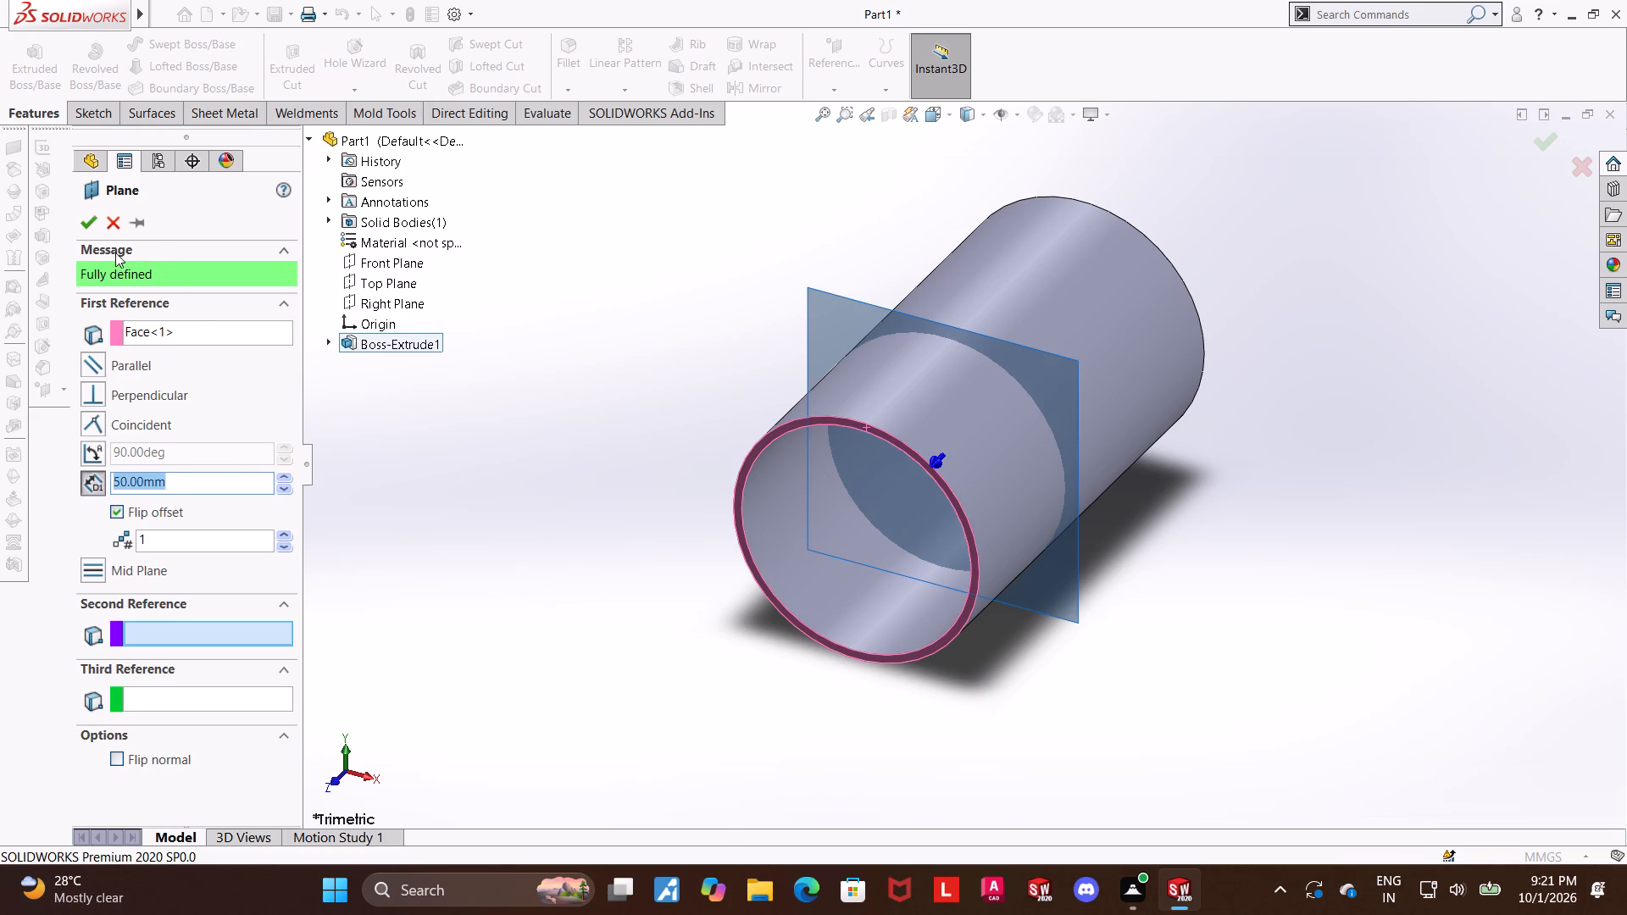
left_click(91, 228)
left_click(613, 490)
scroll(1461, 538, "up", 2)
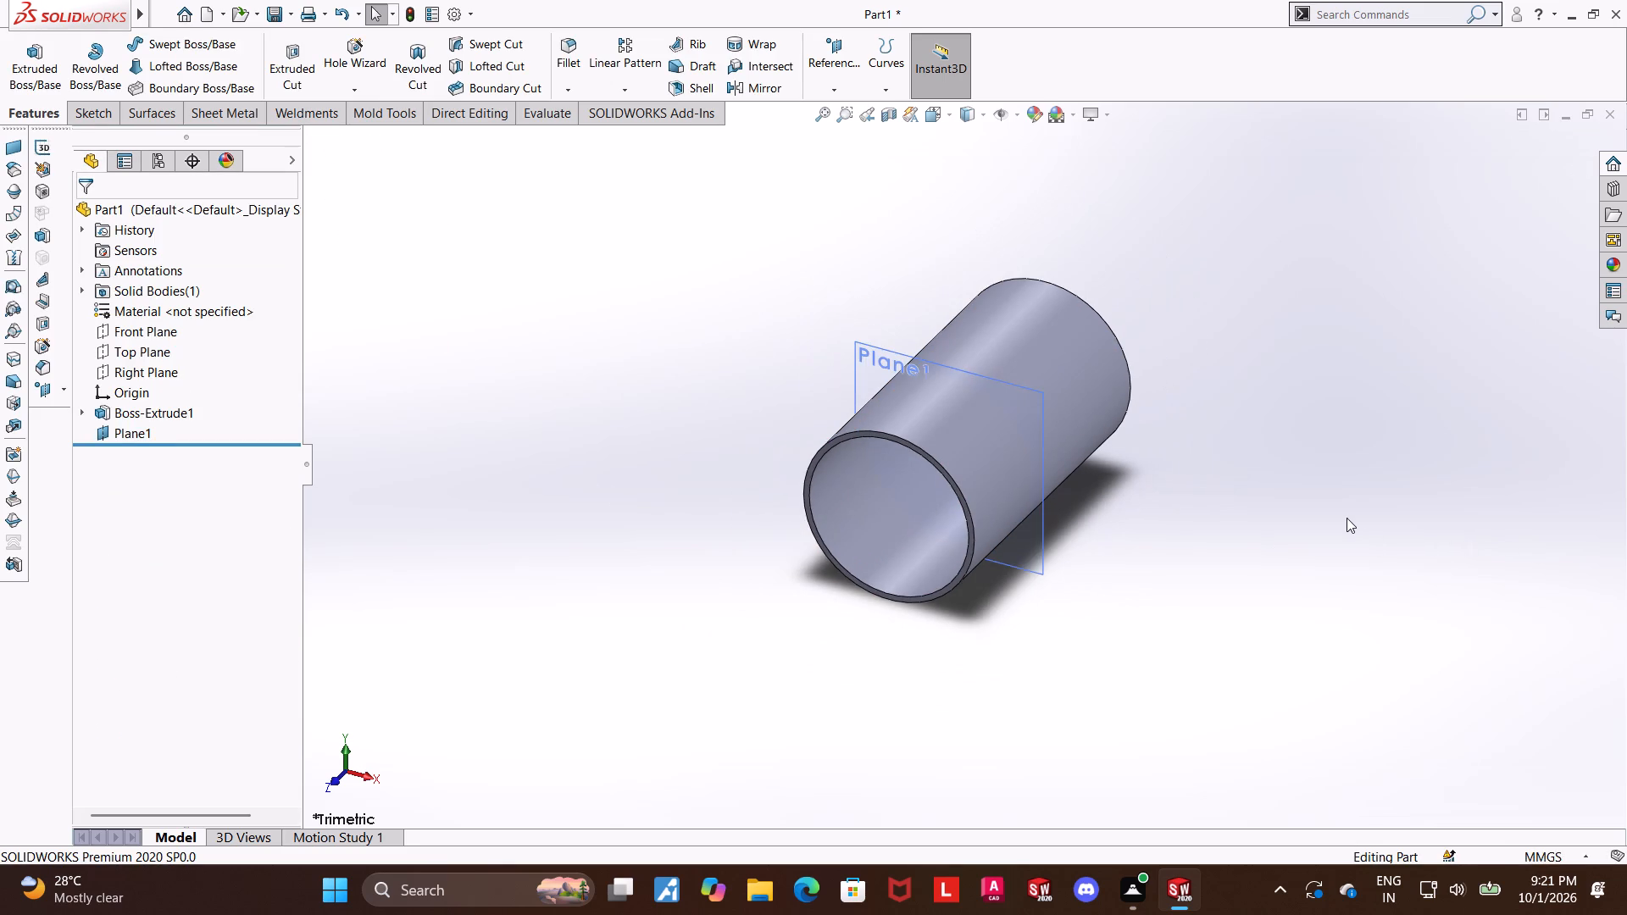
Edit the new reference plane and set its offset from the tube's end face to 15 mm.
scroll(1347, 518, "down", 2)
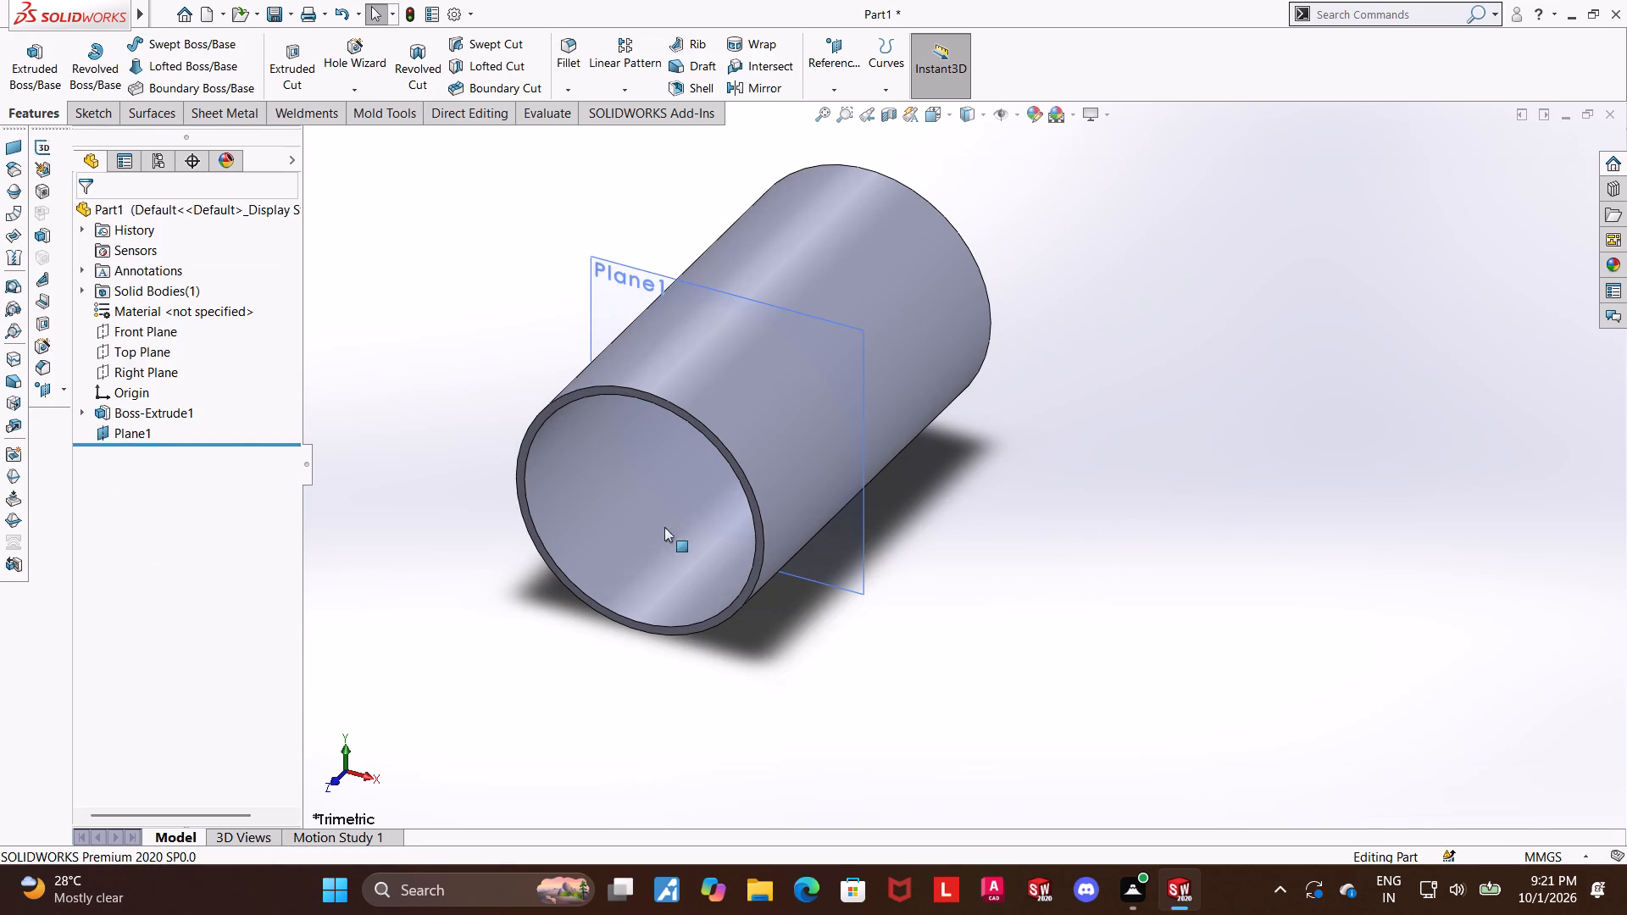
left_click(111, 424)
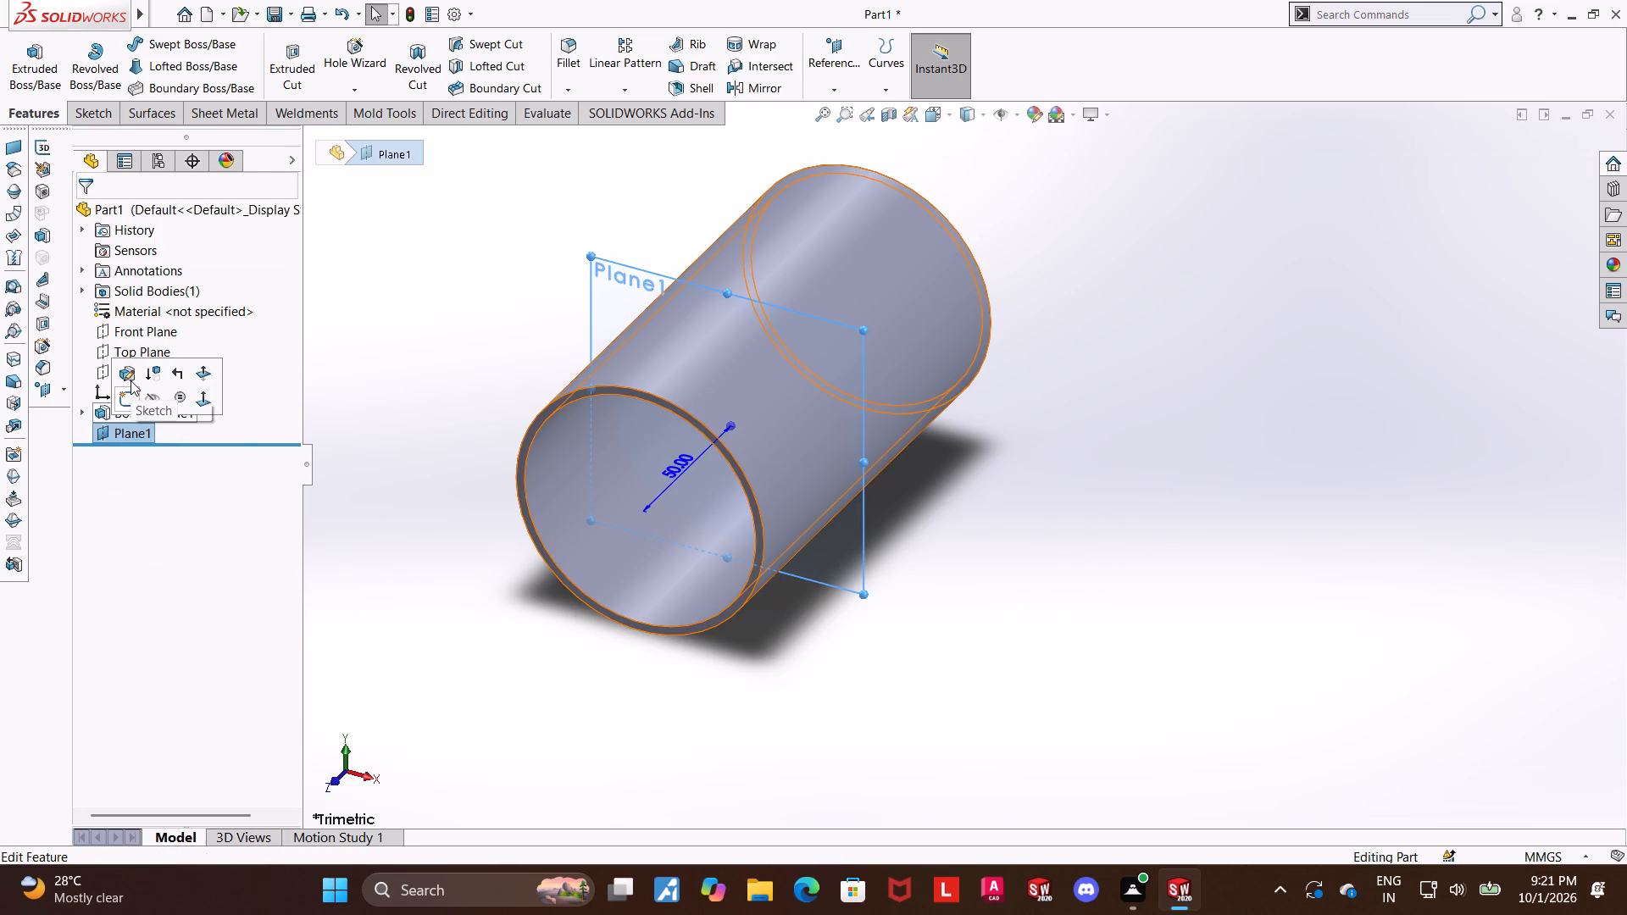
left_click(130, 380)
type("15")
key("Return")
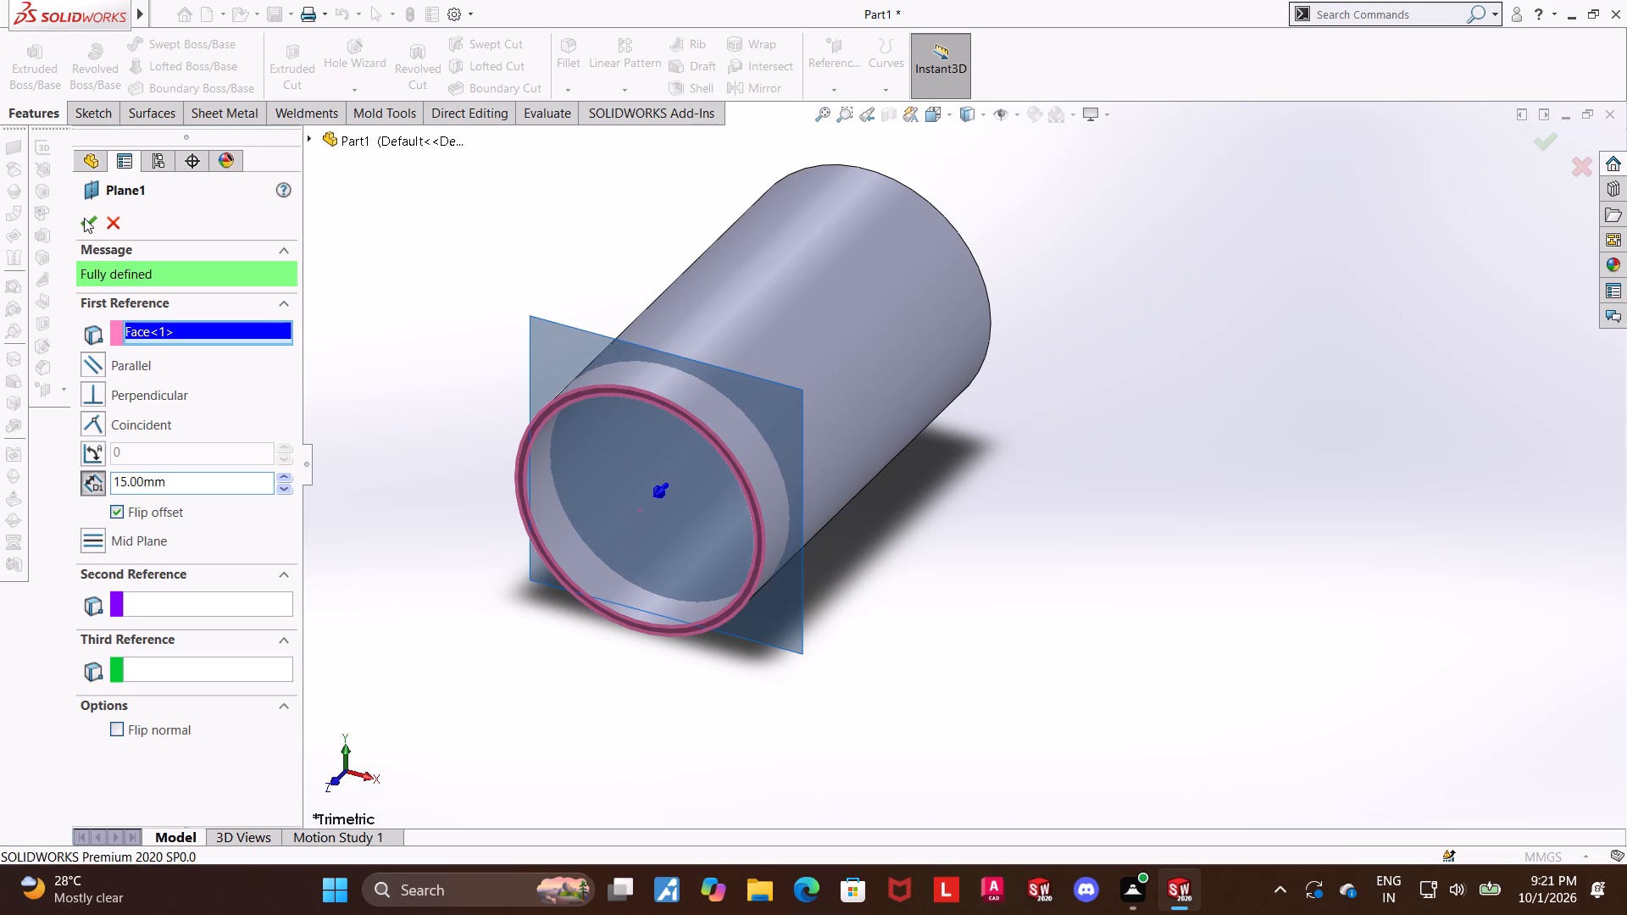
left_click(84, 218)
left_click(1558, 463)
middle_click_drag(1112, 576, 1097, 600)
scroll(1085, 594, "up", 1)
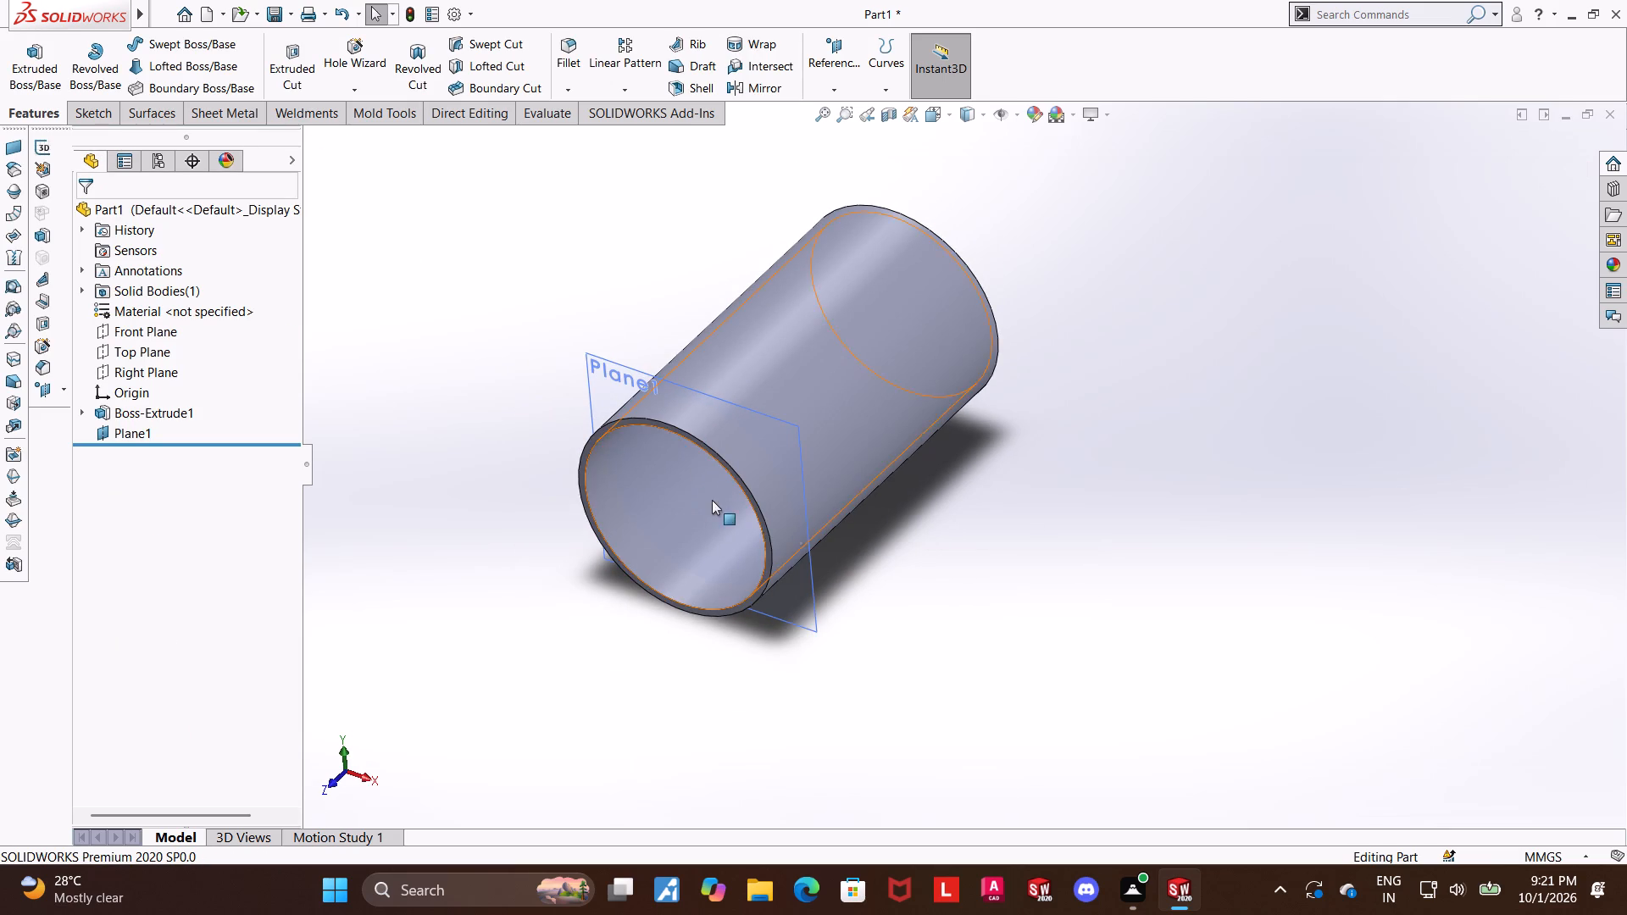
Sketch on the 15 mm offset plane, converting the tube's outer circular edge into a sketch circle, and close the sketch.
right_click(153, 429)
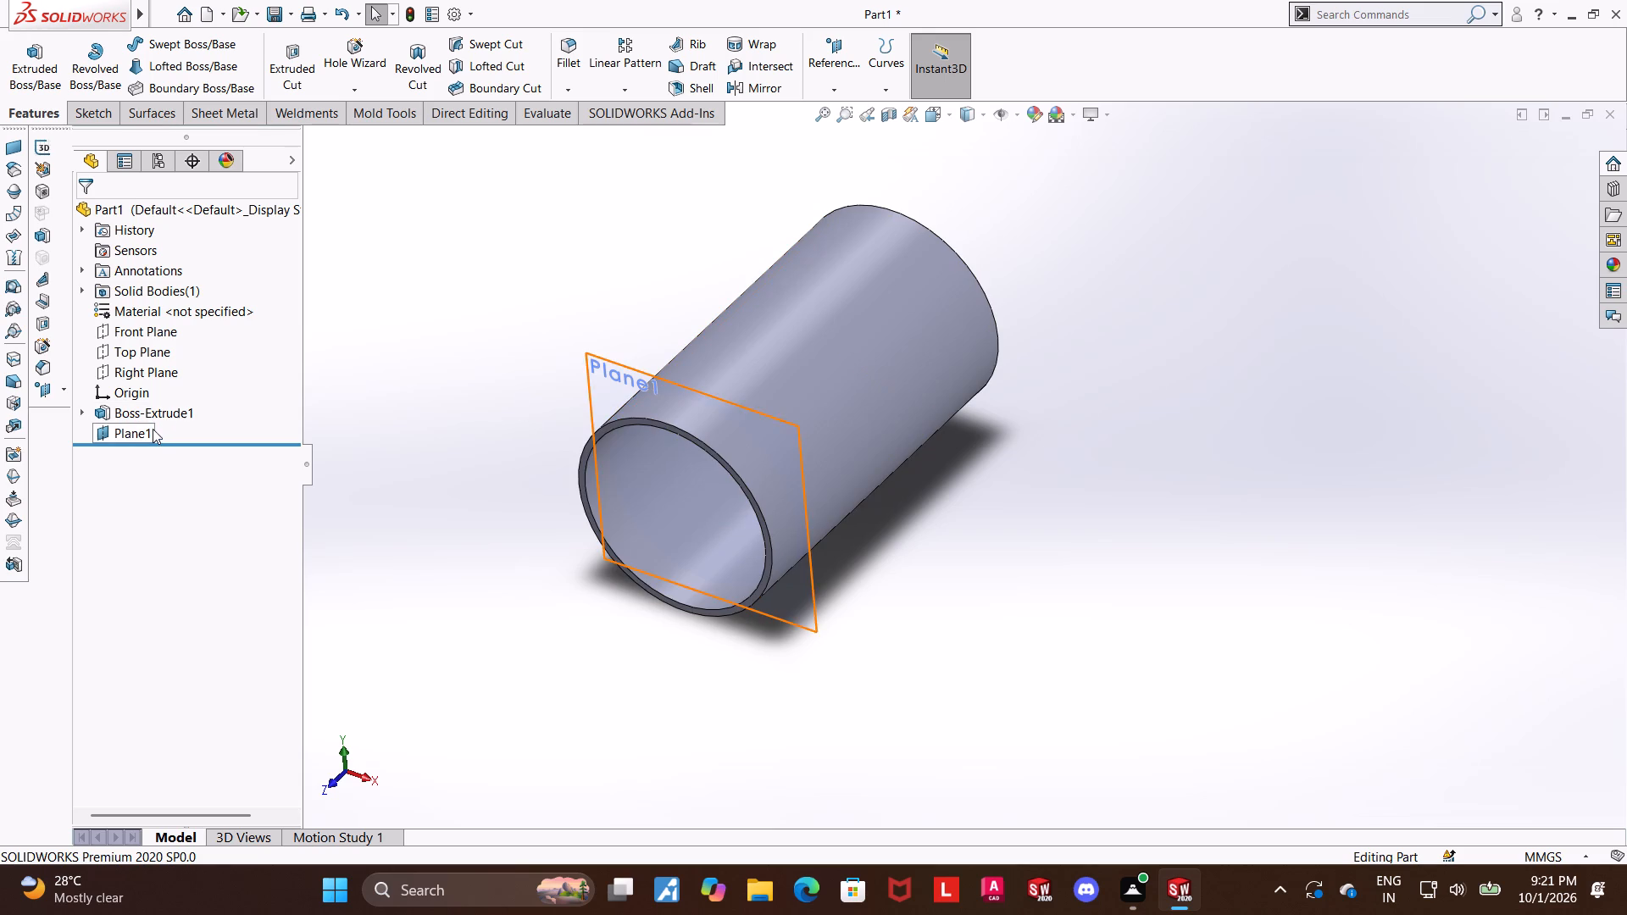
left_click(164, 404)
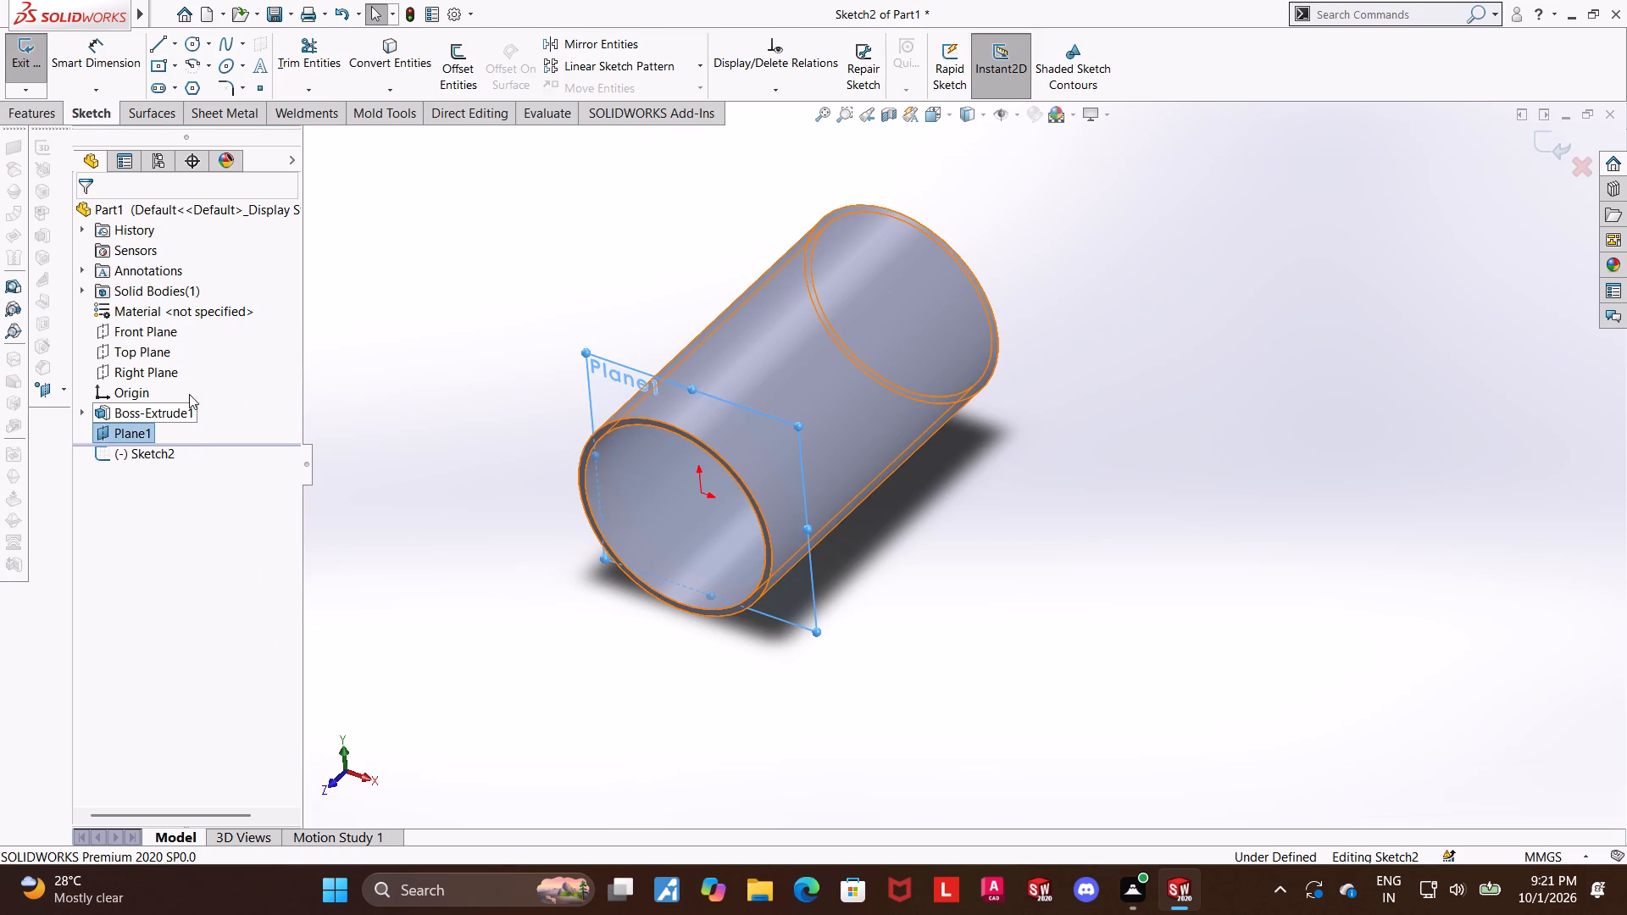
left_click(163, 455)
left_click(199, 437)
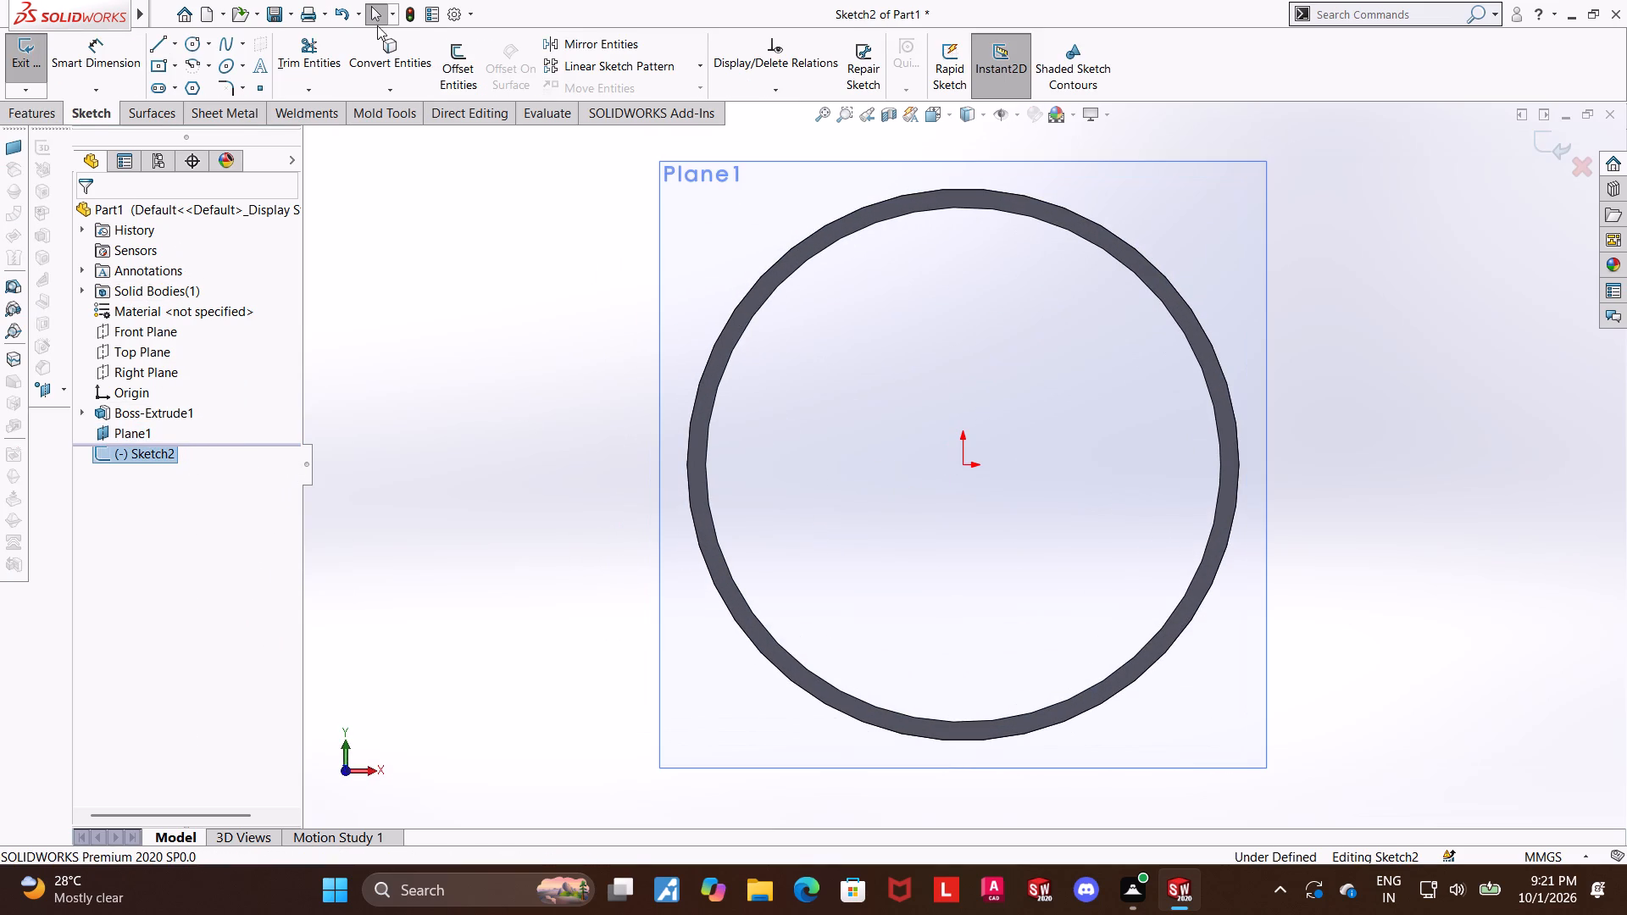
left_click(380, 61)
left_click(909, 194)
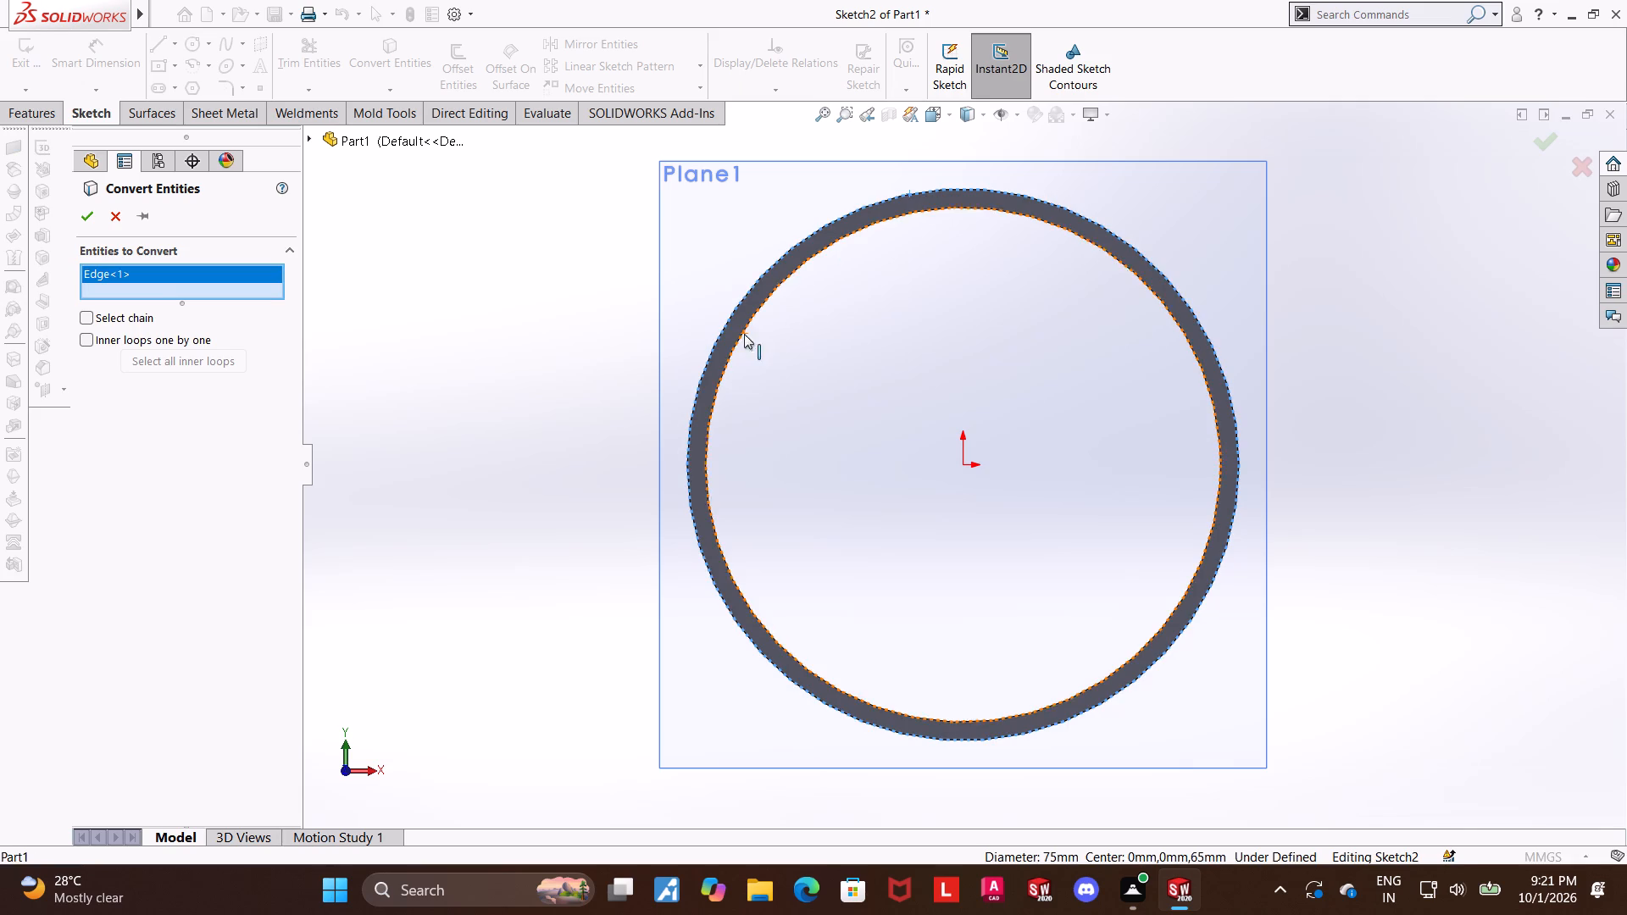
left_click(81, 228)
scroll(1491, 416, "up", 2)
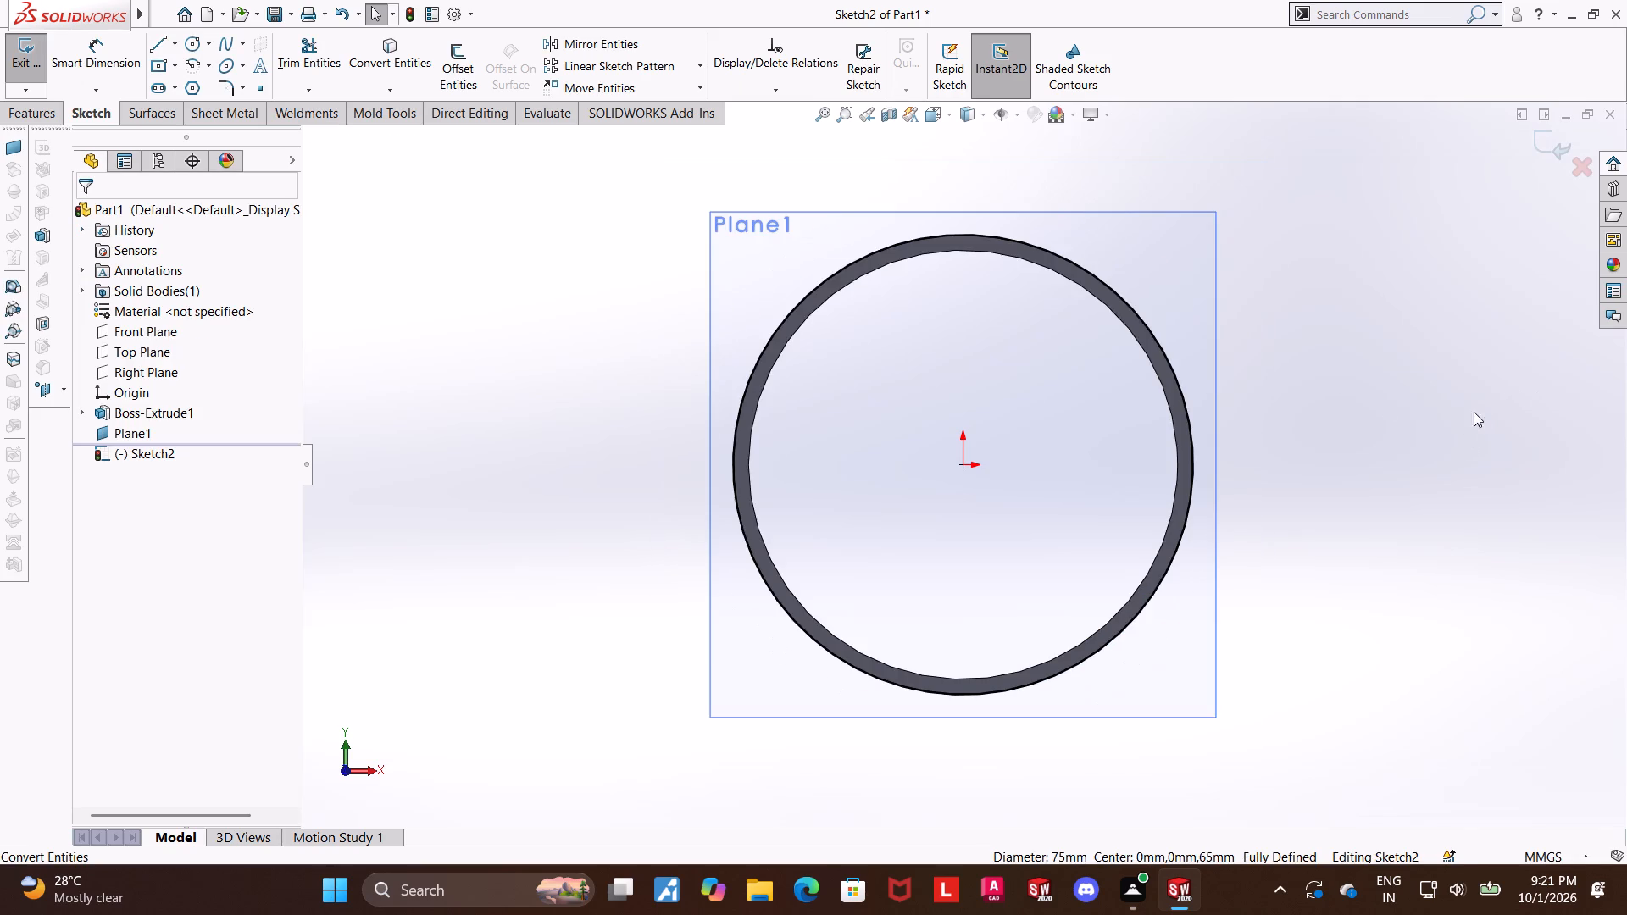
middle_click_drag(1241, 415, 1226, 441)
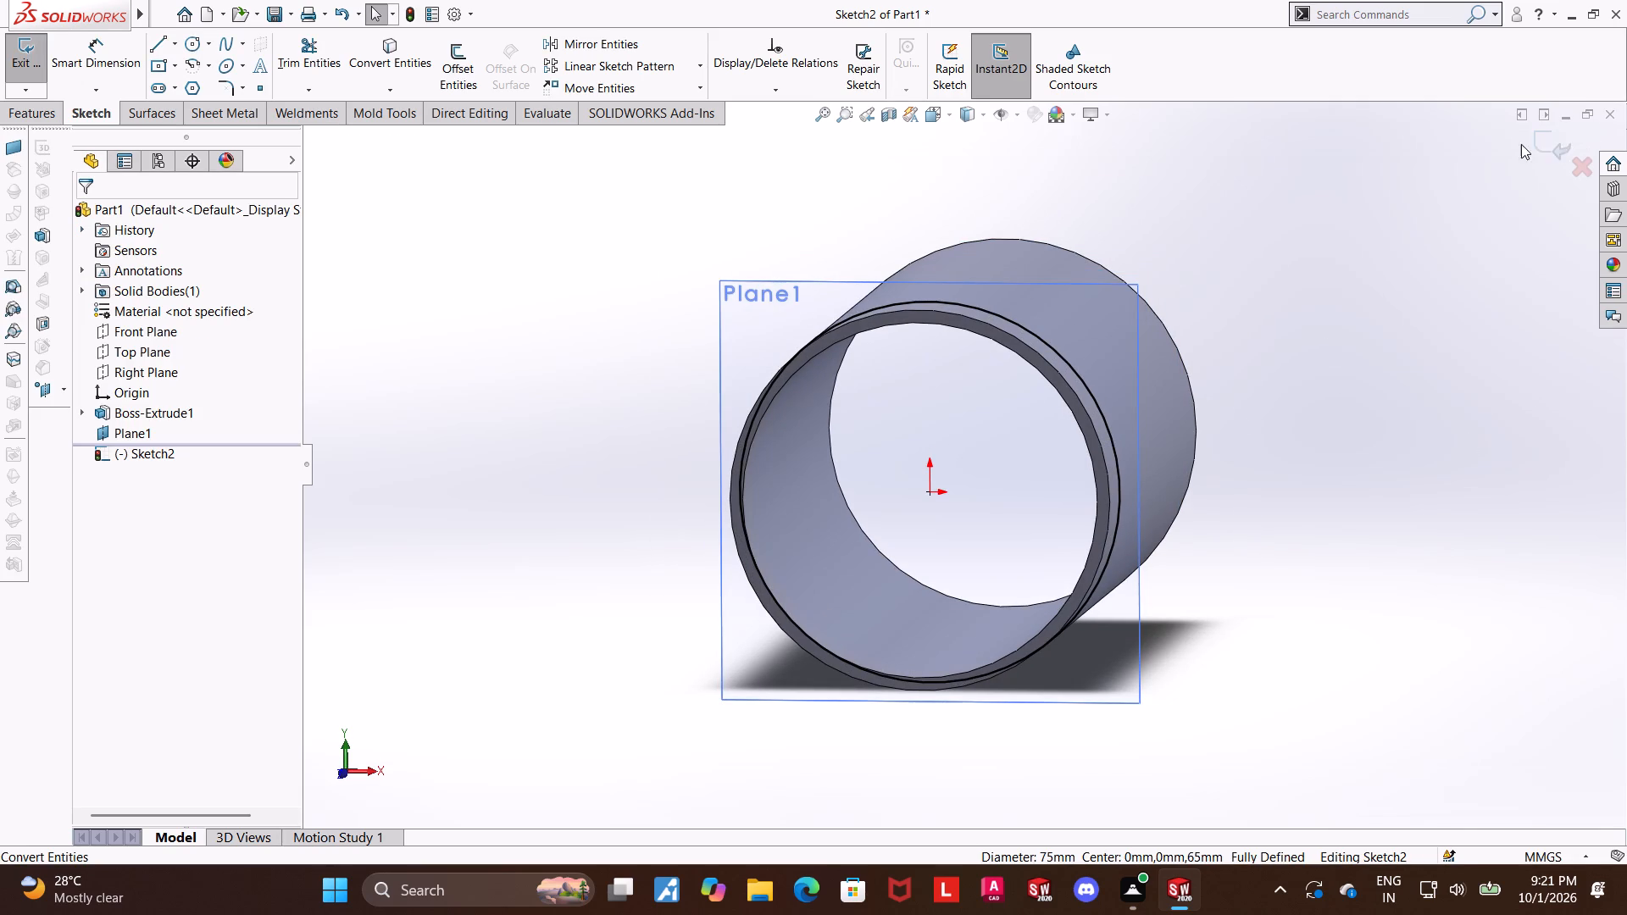
left_click(1551, 133)
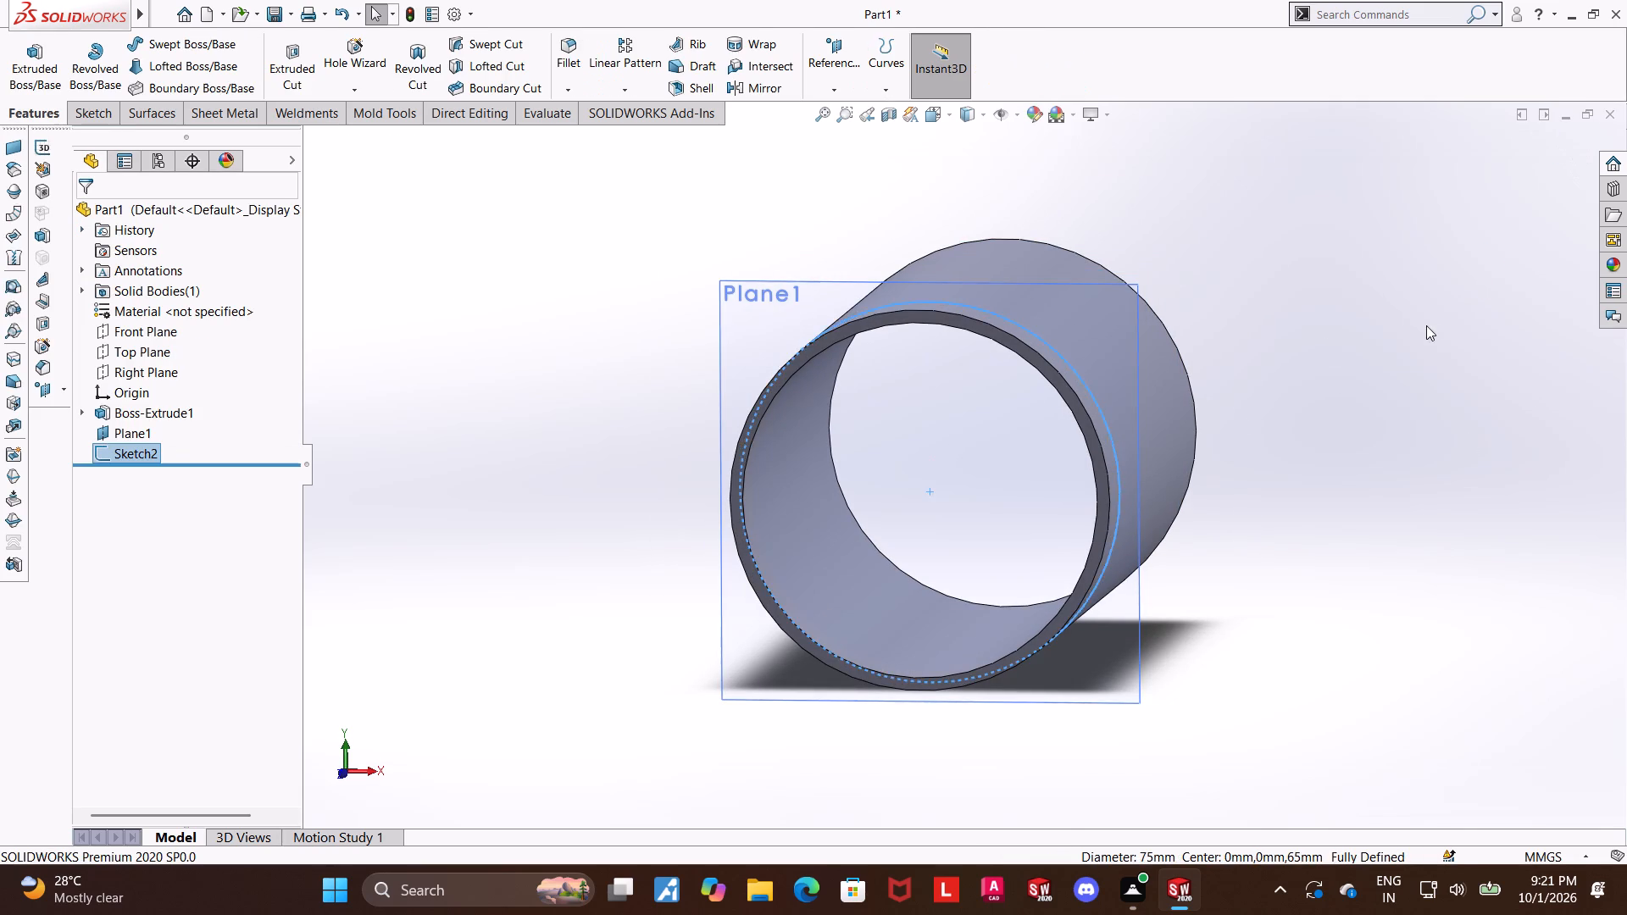
Create a constant-pitch helix from the converted circle with 200 mm pitch, reversed direction, 0.5 revolutions and a 180° start angle.
middle_click_drag(1425, 325, 1380, 330)
scroll(1358, 310, "up", 1)
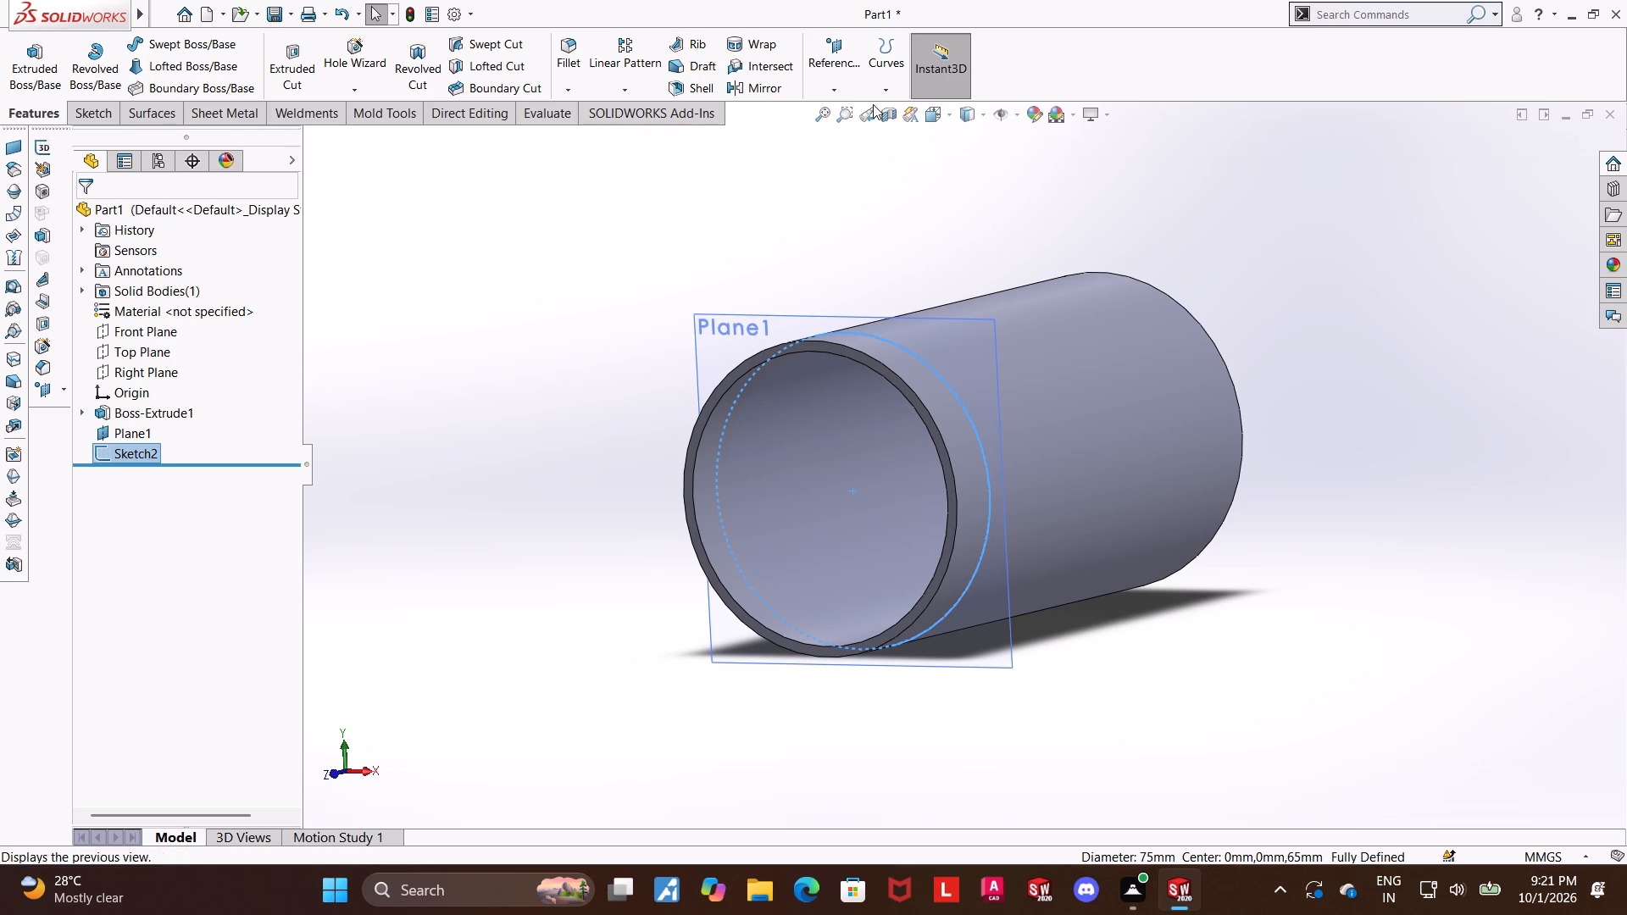
left_click(879, 95)
left_click(906, 219)
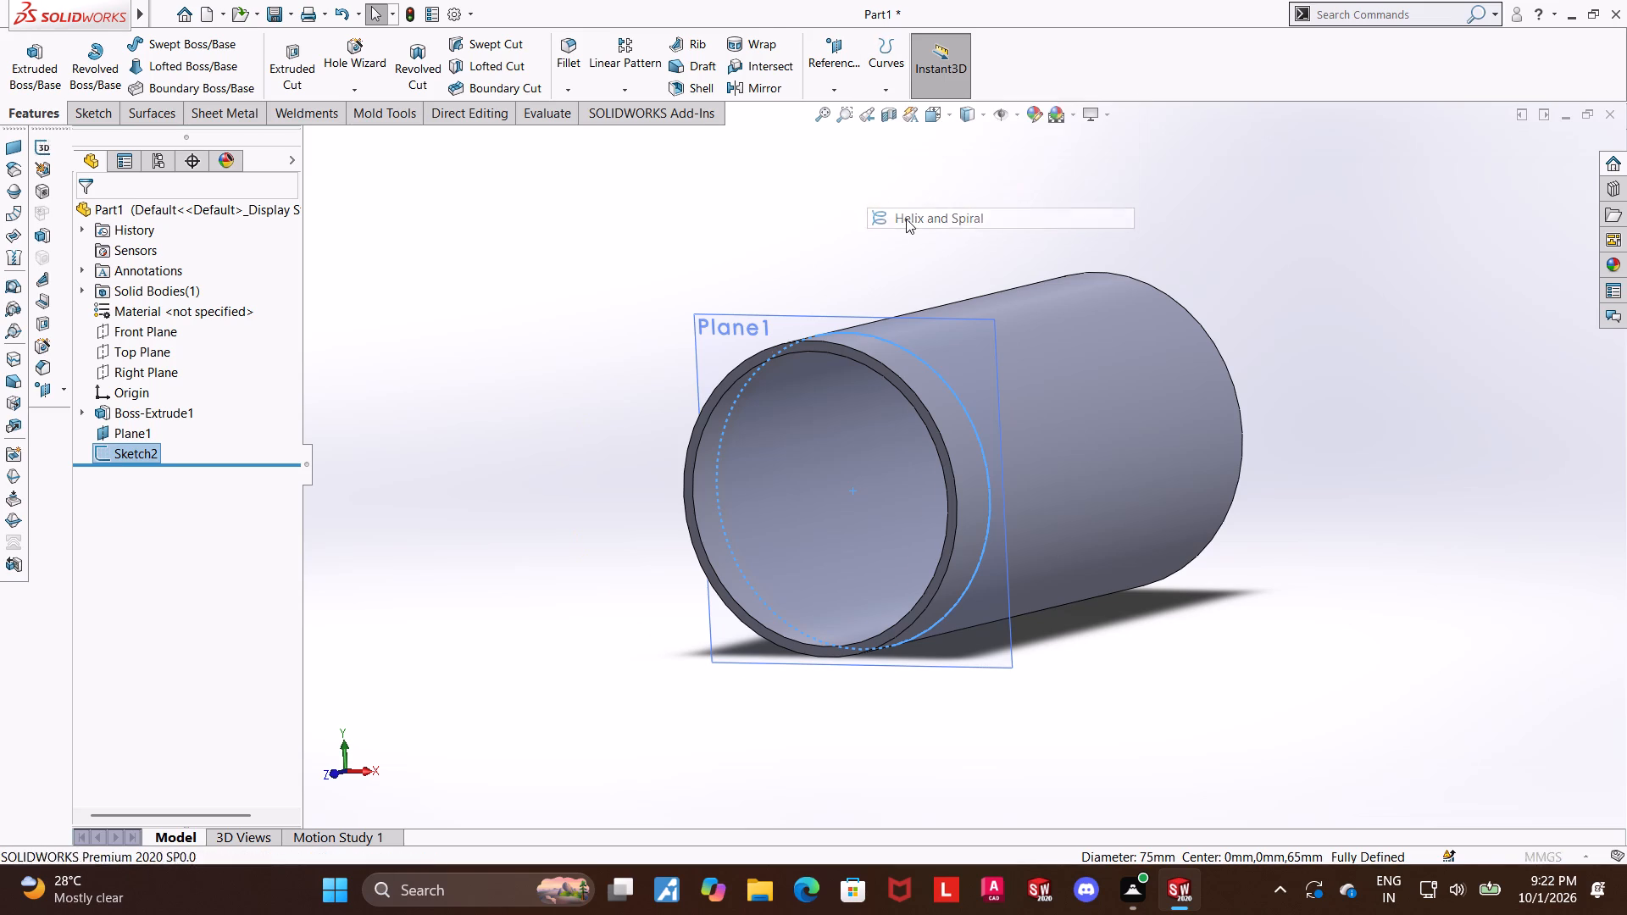
middle_click_drag(1190, 407, 1195, 526)
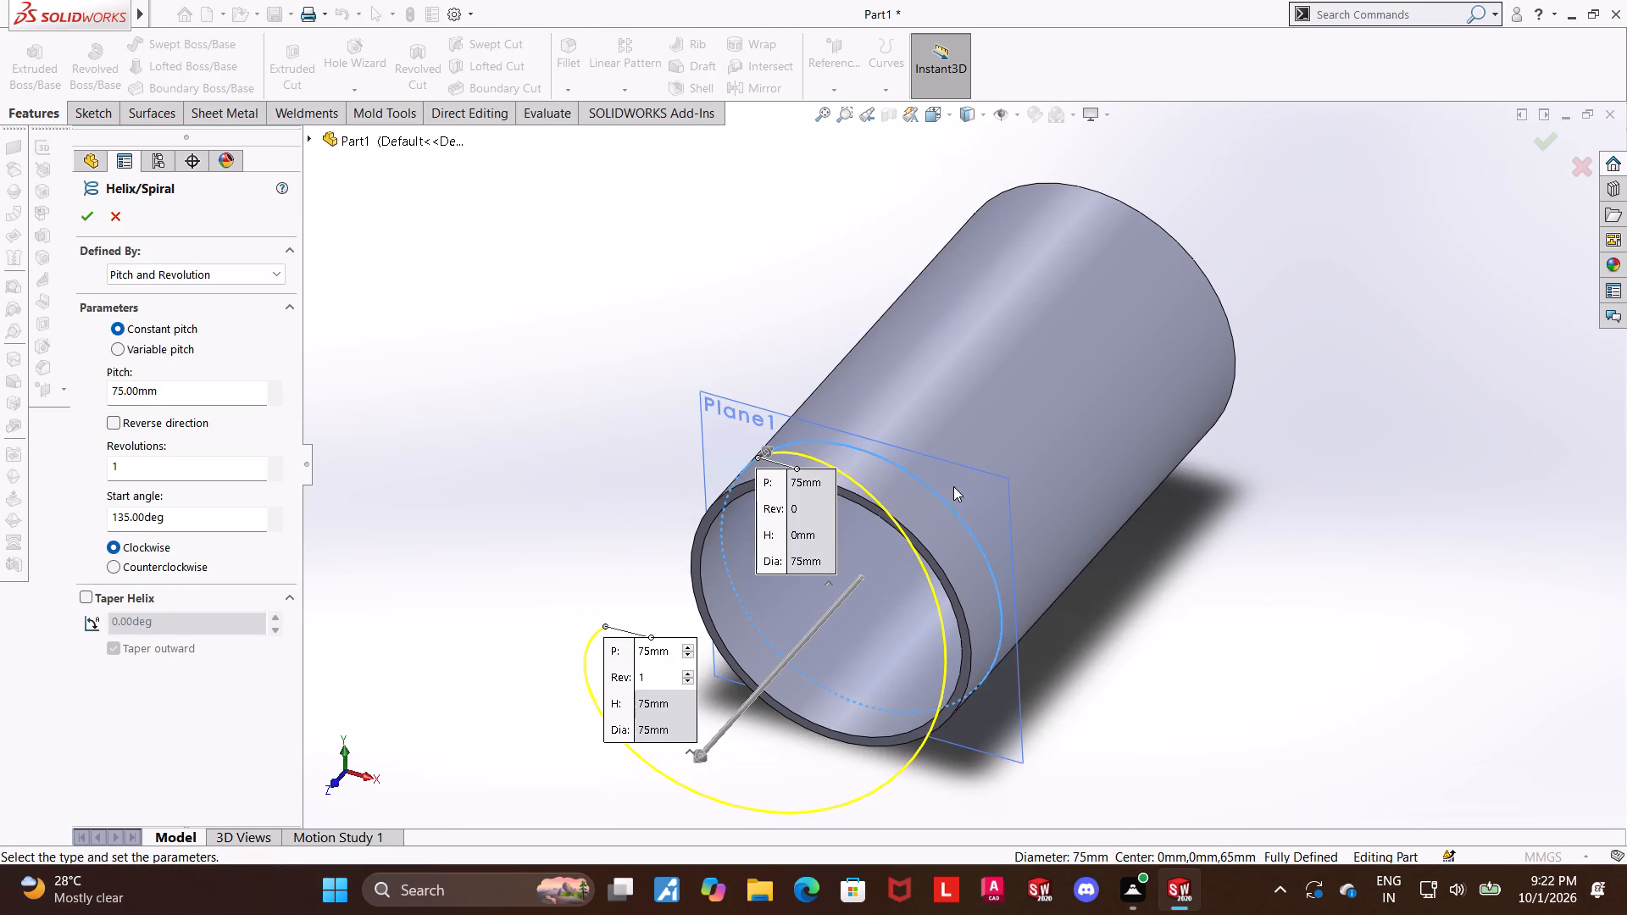
middle_click_drag(953, 486, 956, 441)
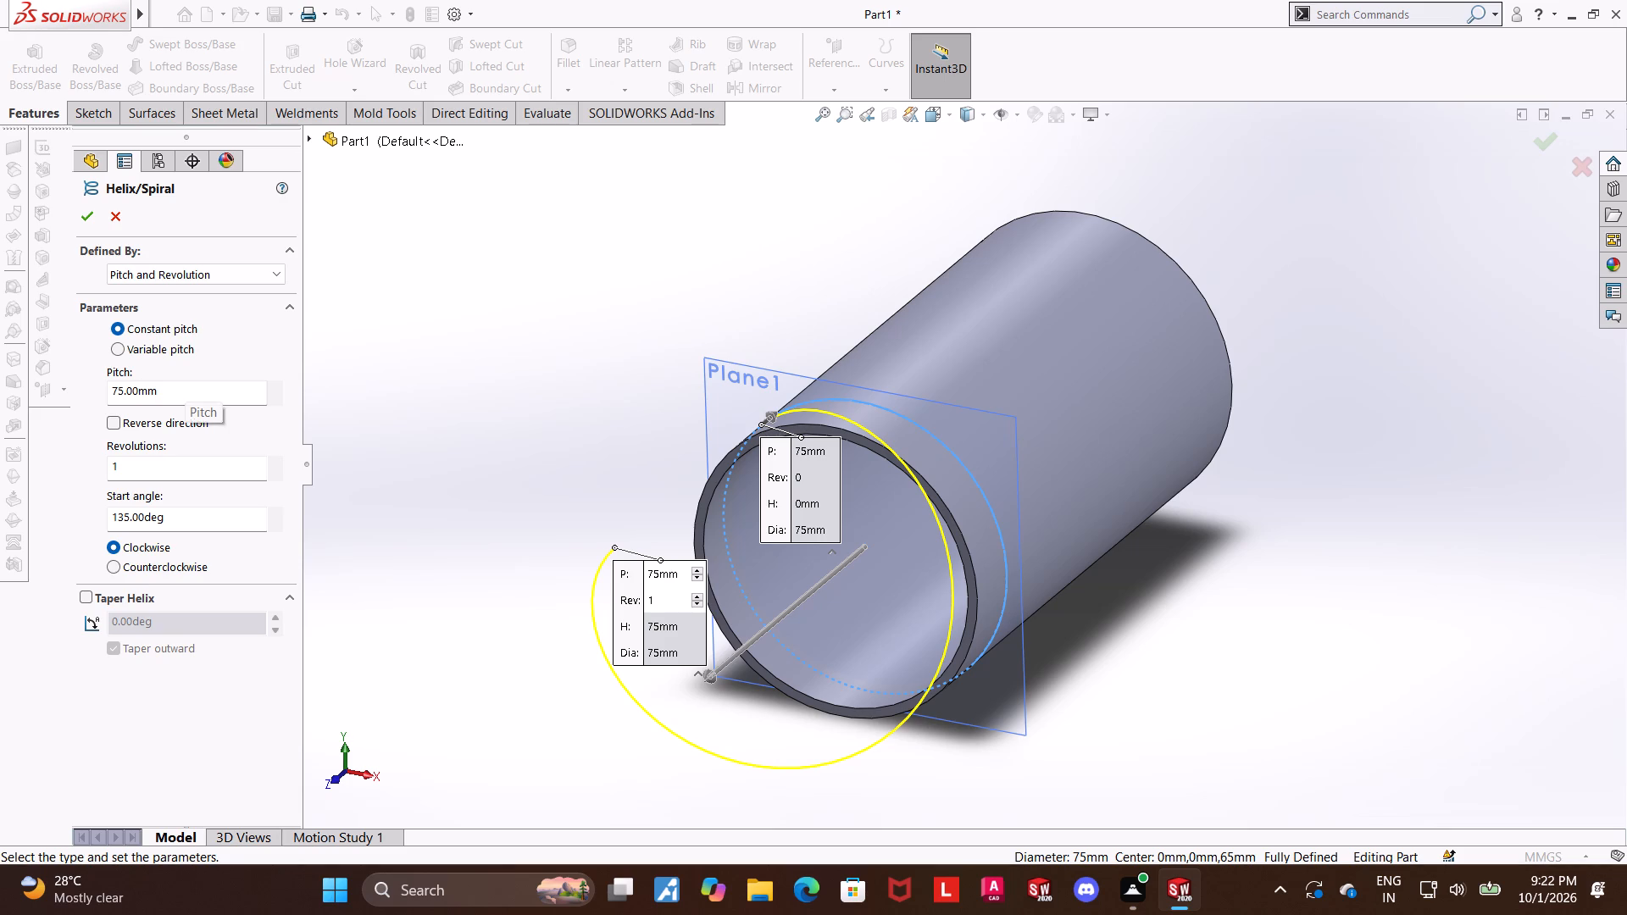
left_click_drag(192, 388, 0, 385)
key("2")
type("00")
key("Return")
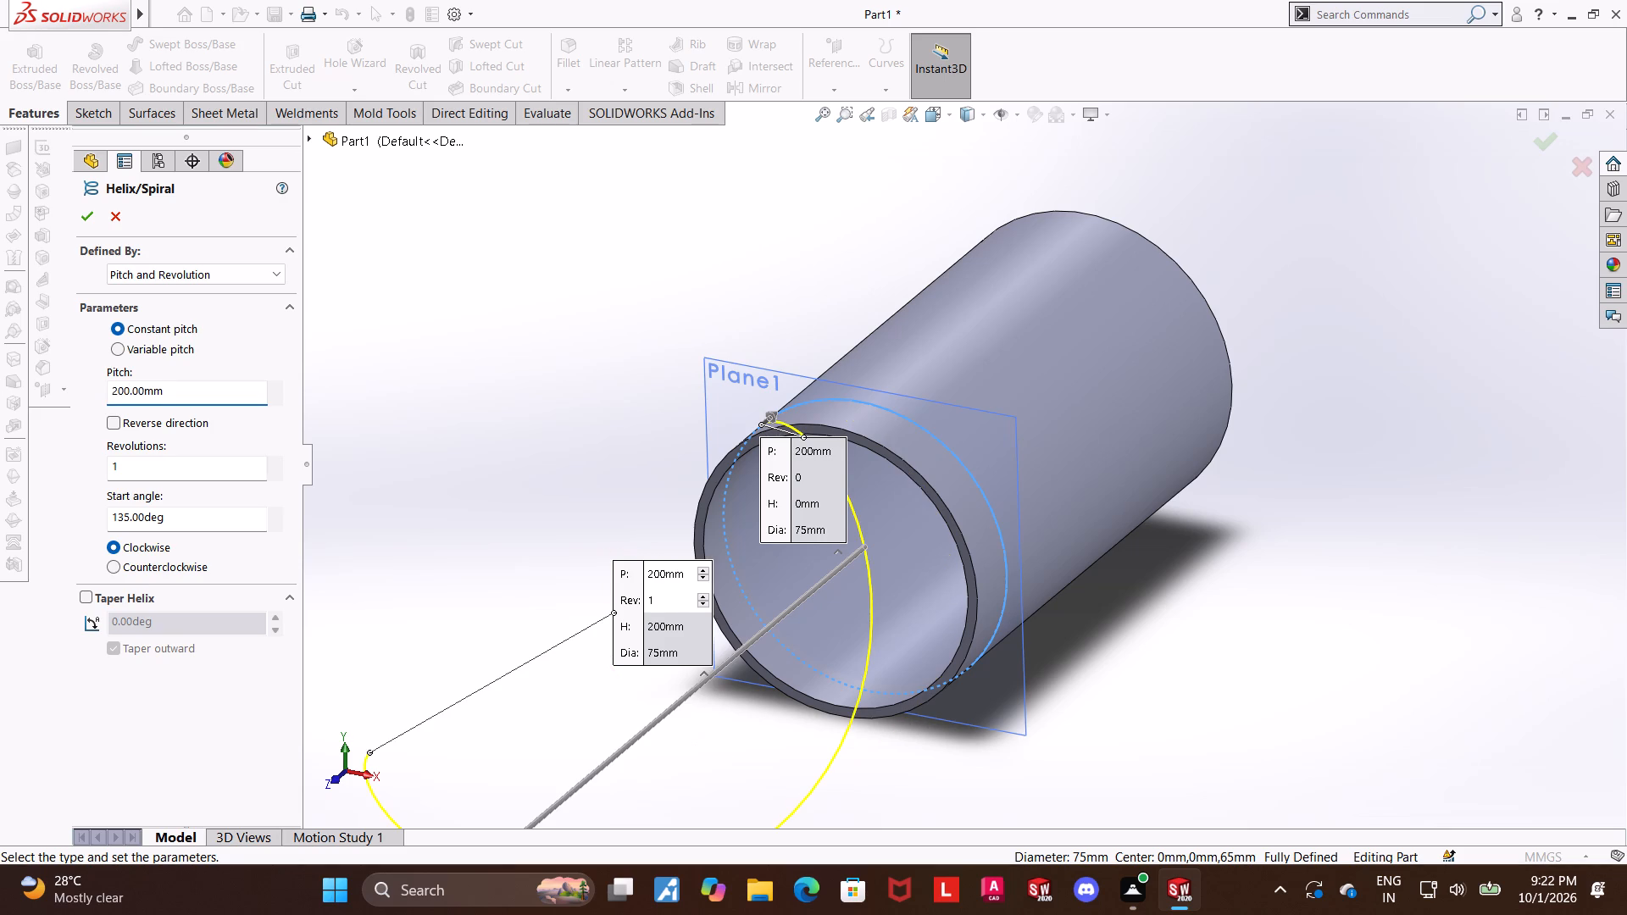
left_click(117, 419)
scroll(1341, 489, "up", 3)
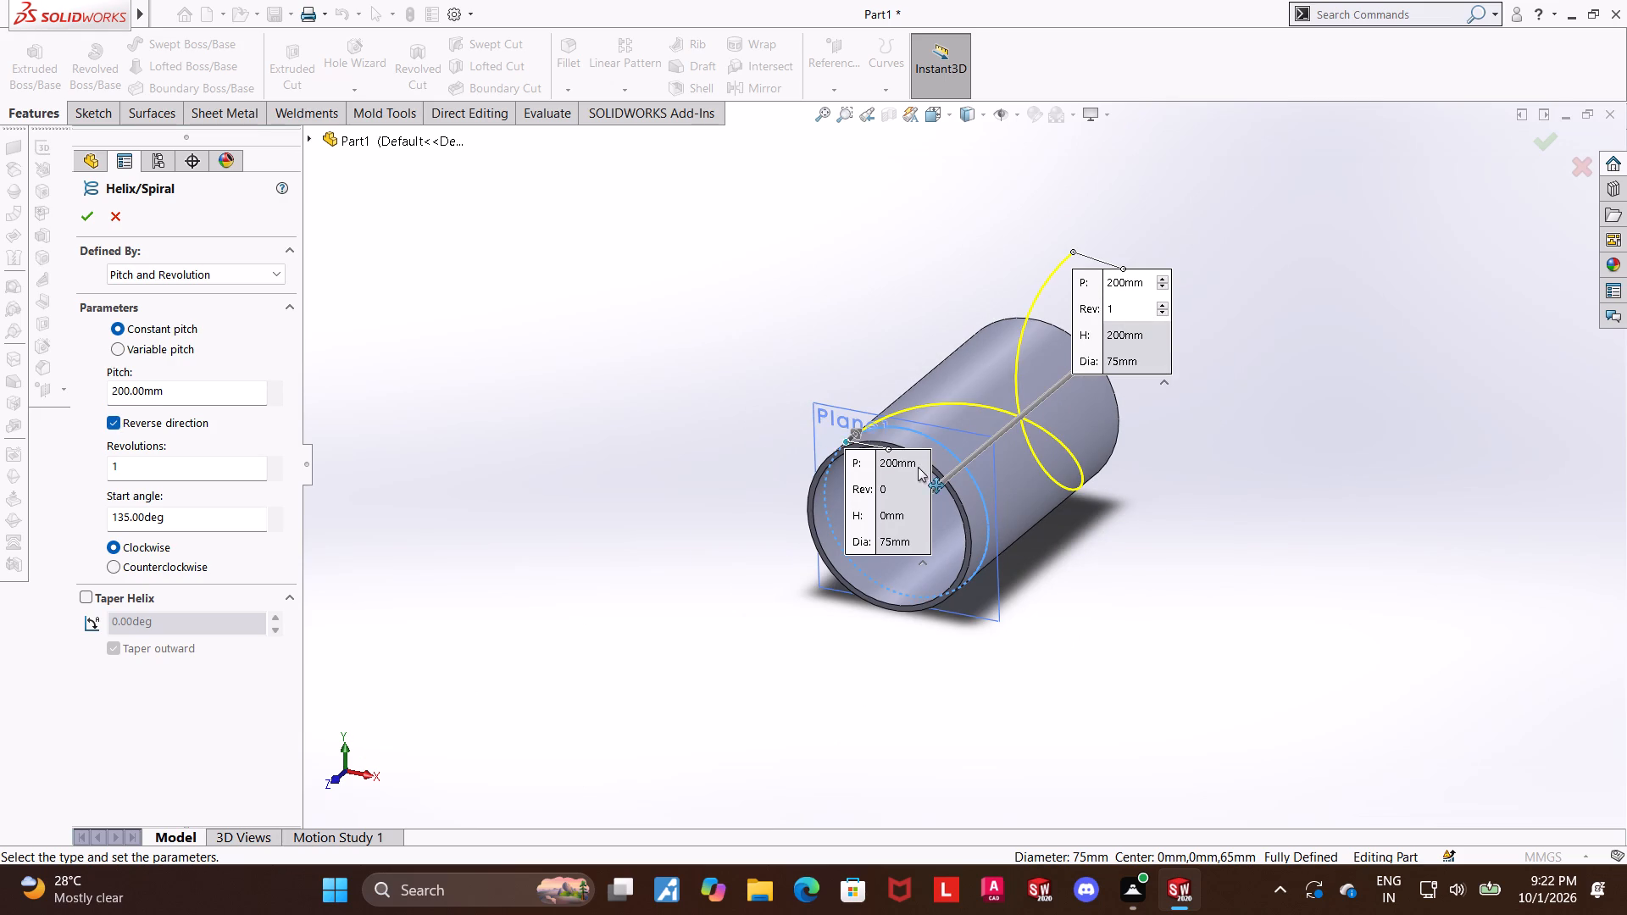
left_click_drag(216, 465, 0, 426)
type("0.5")
key("Return")
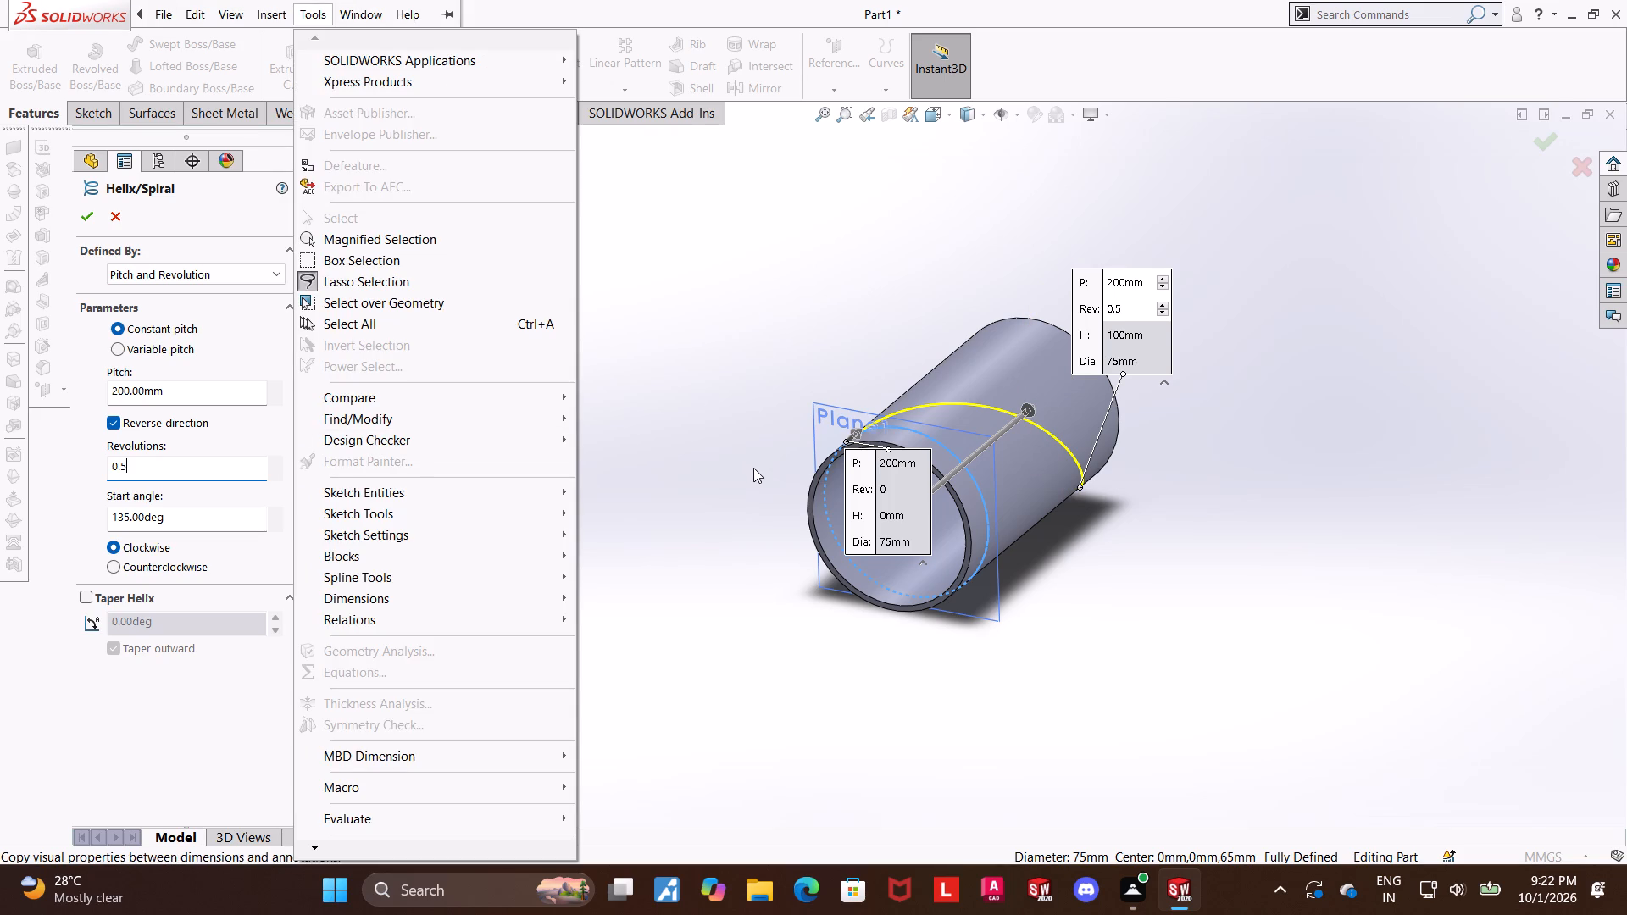
left_click_drag(194, 523, 0, 497)
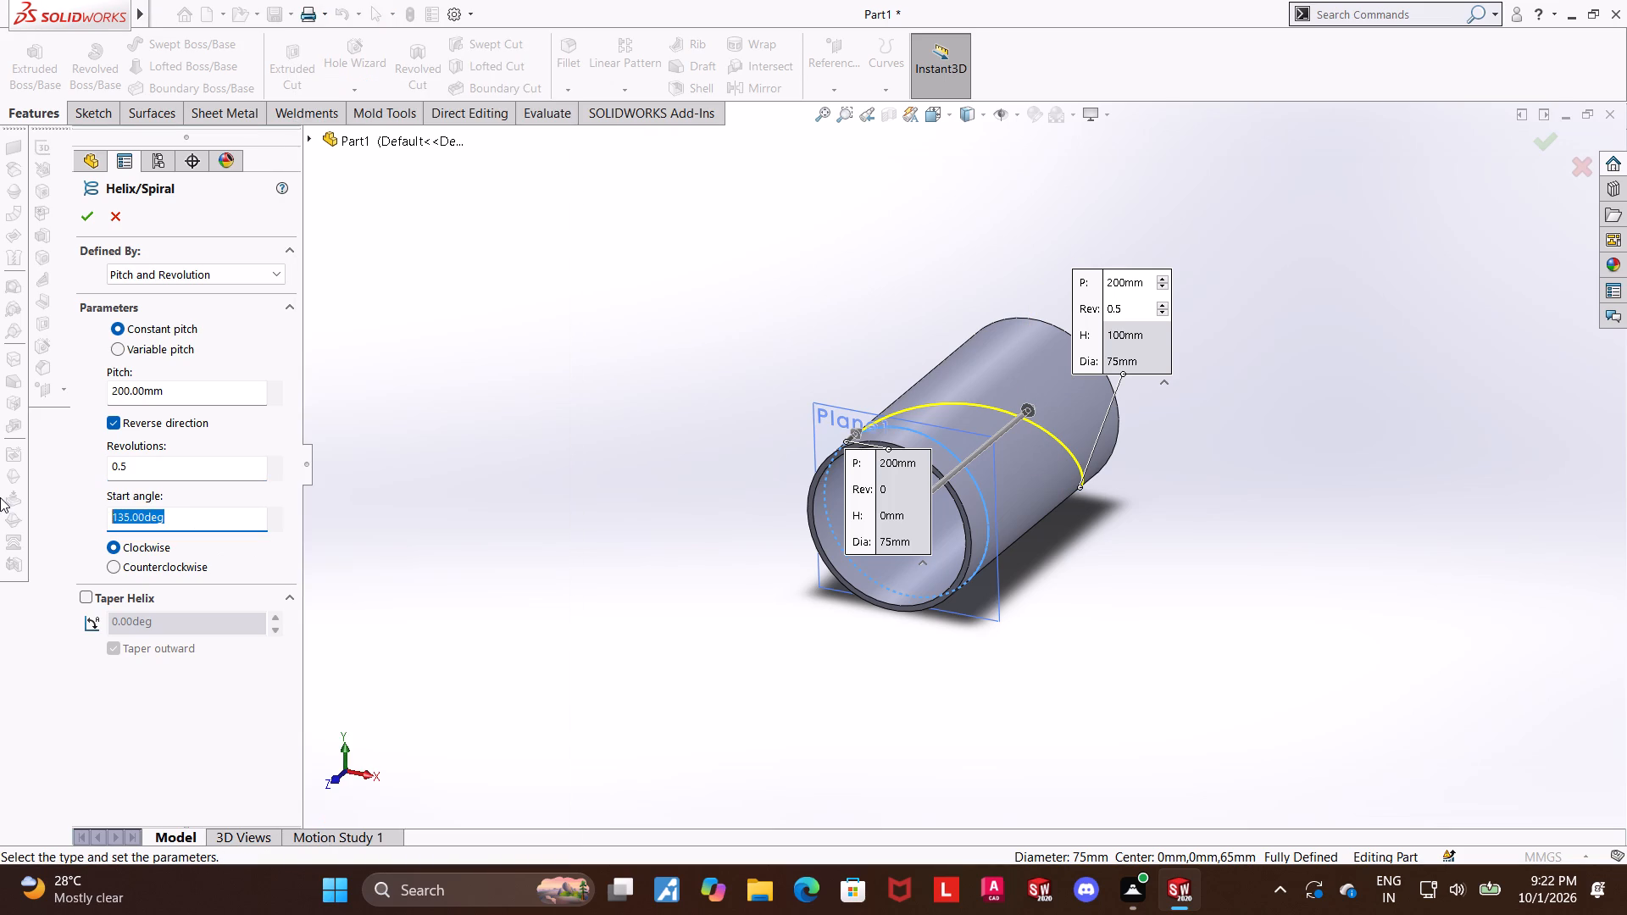
type("180")
key("Return")
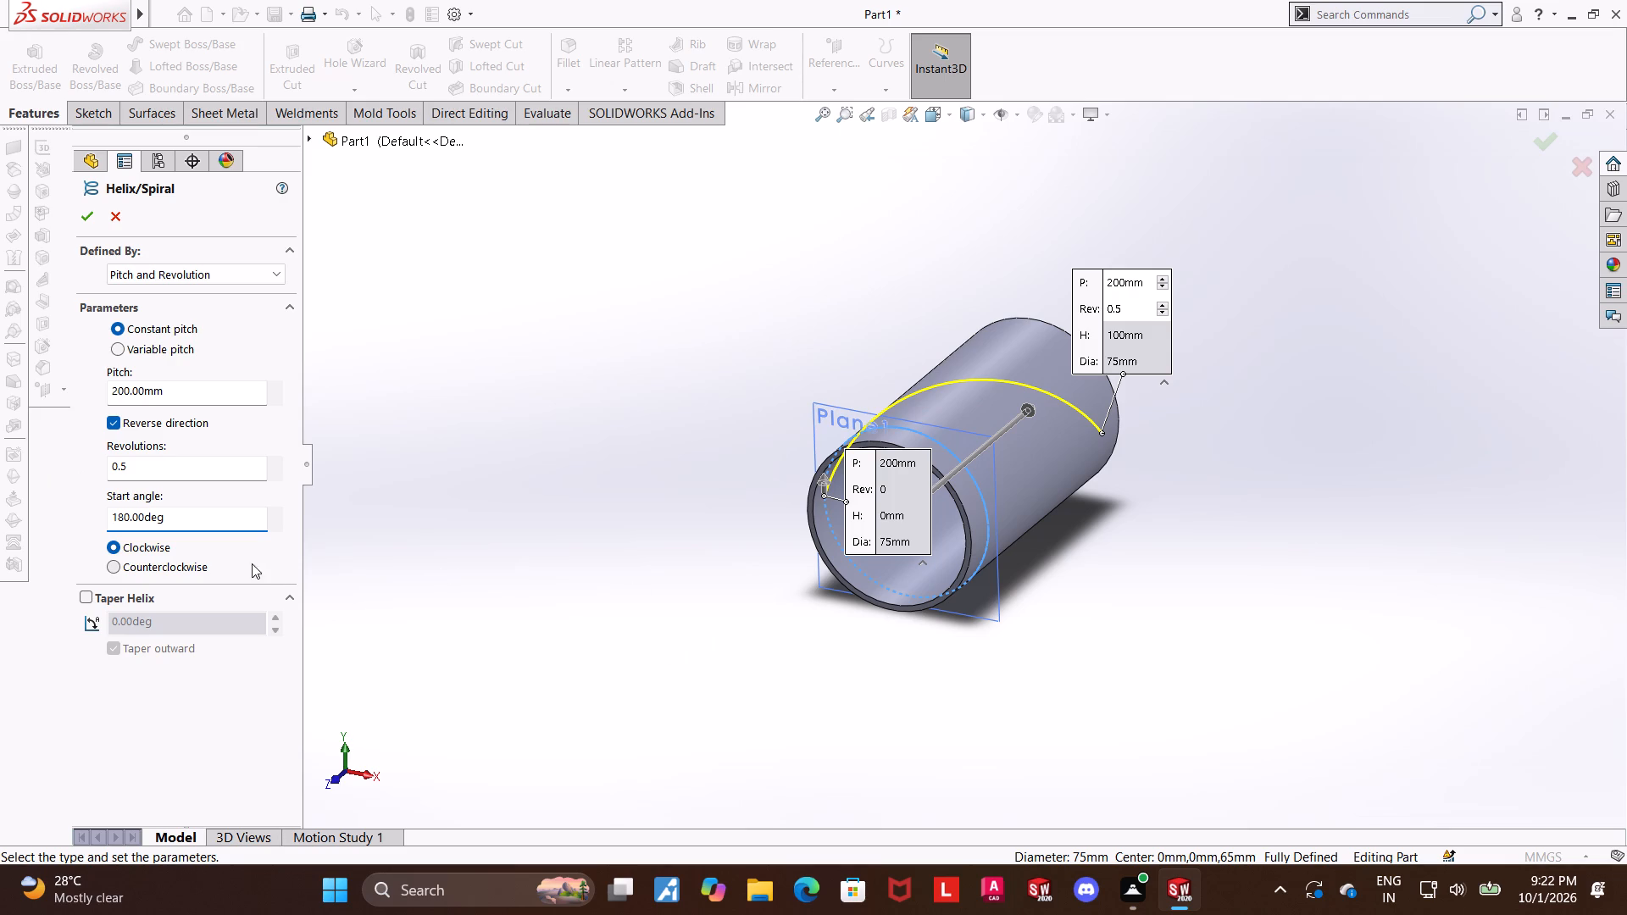
left_click(95, 214)
left_click(1141, 557)
Create a reference plane through the helix's start point, perpendicular to the helix curve.
middle_click_drag(1180, 508, 1186, 524)
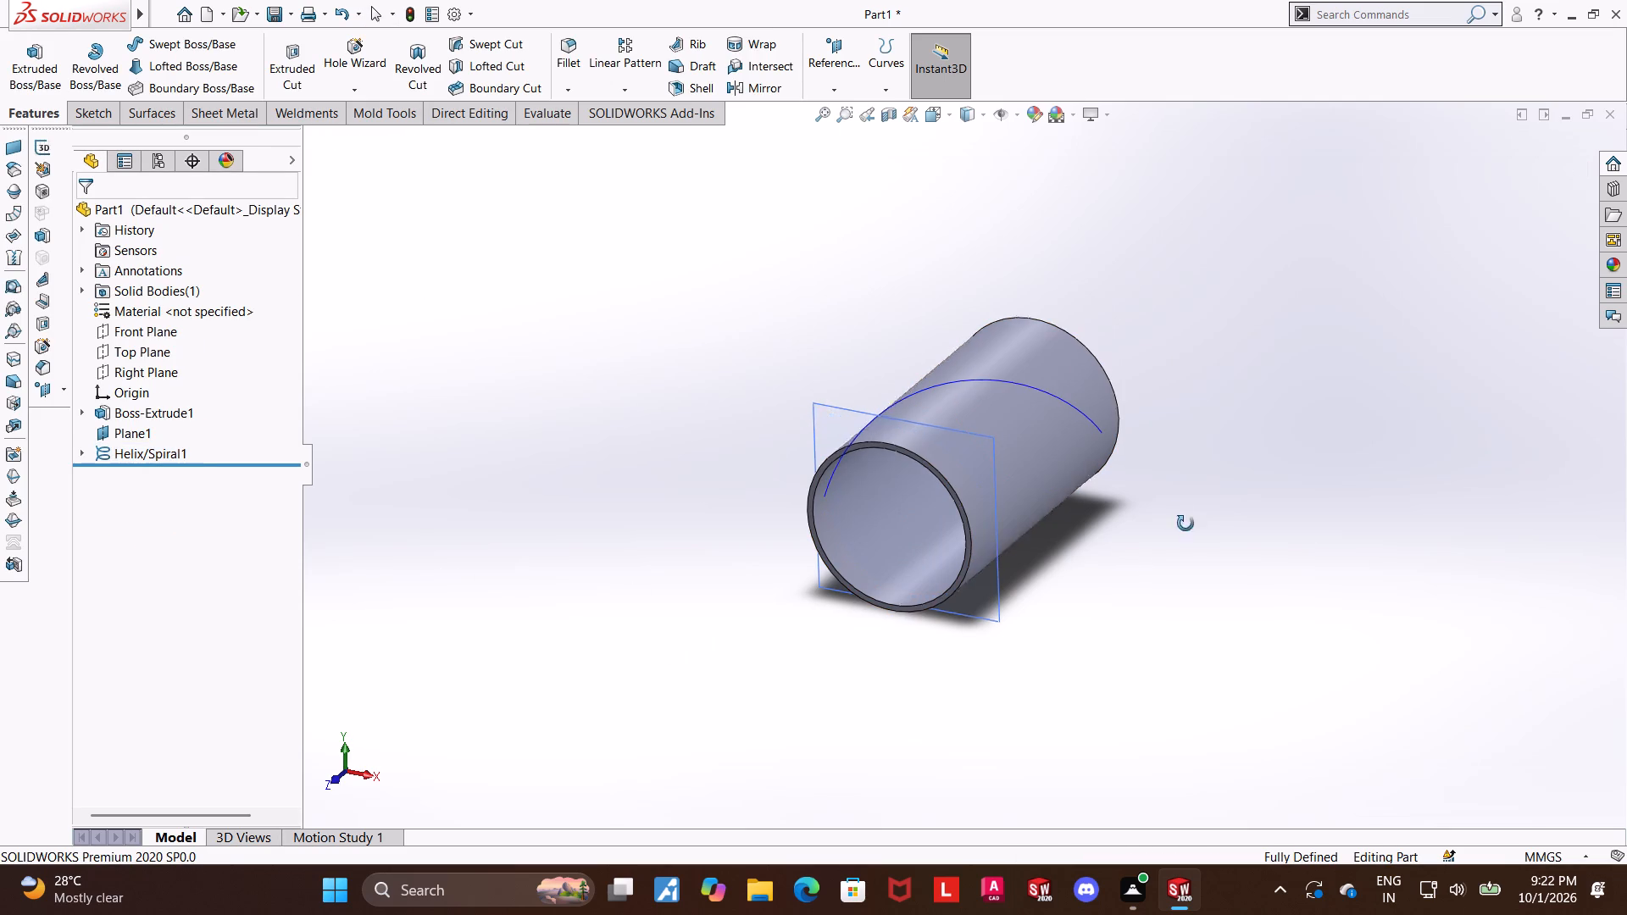
middle_click_drag(1186, 524, 1180, 369)
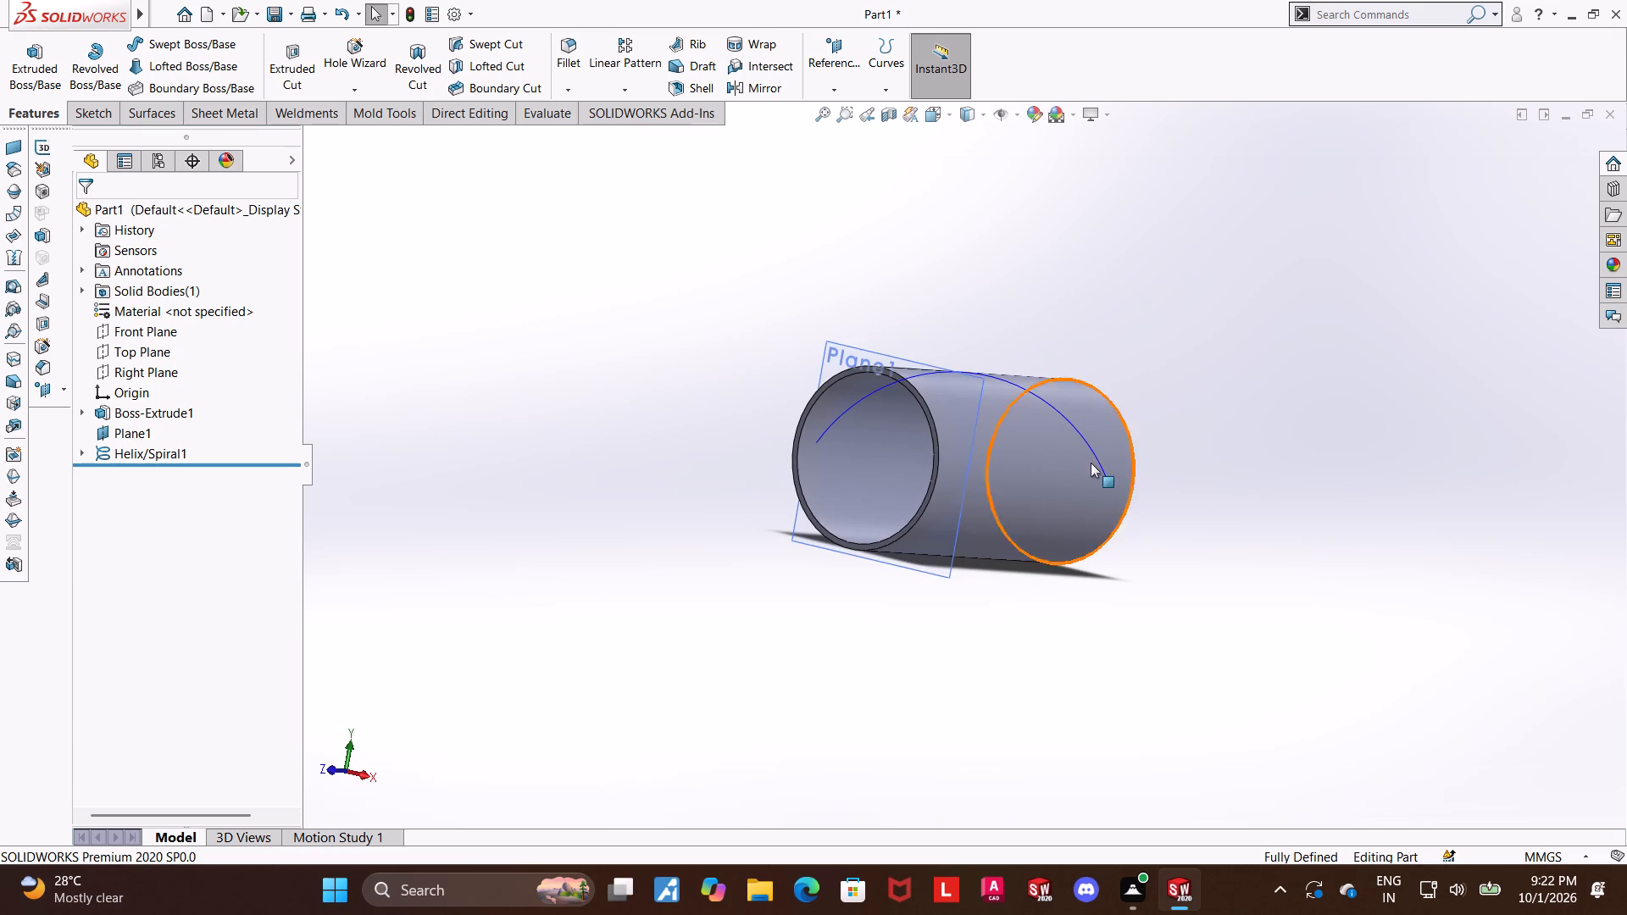
middle_click_drag(929, 443, 954, 466)
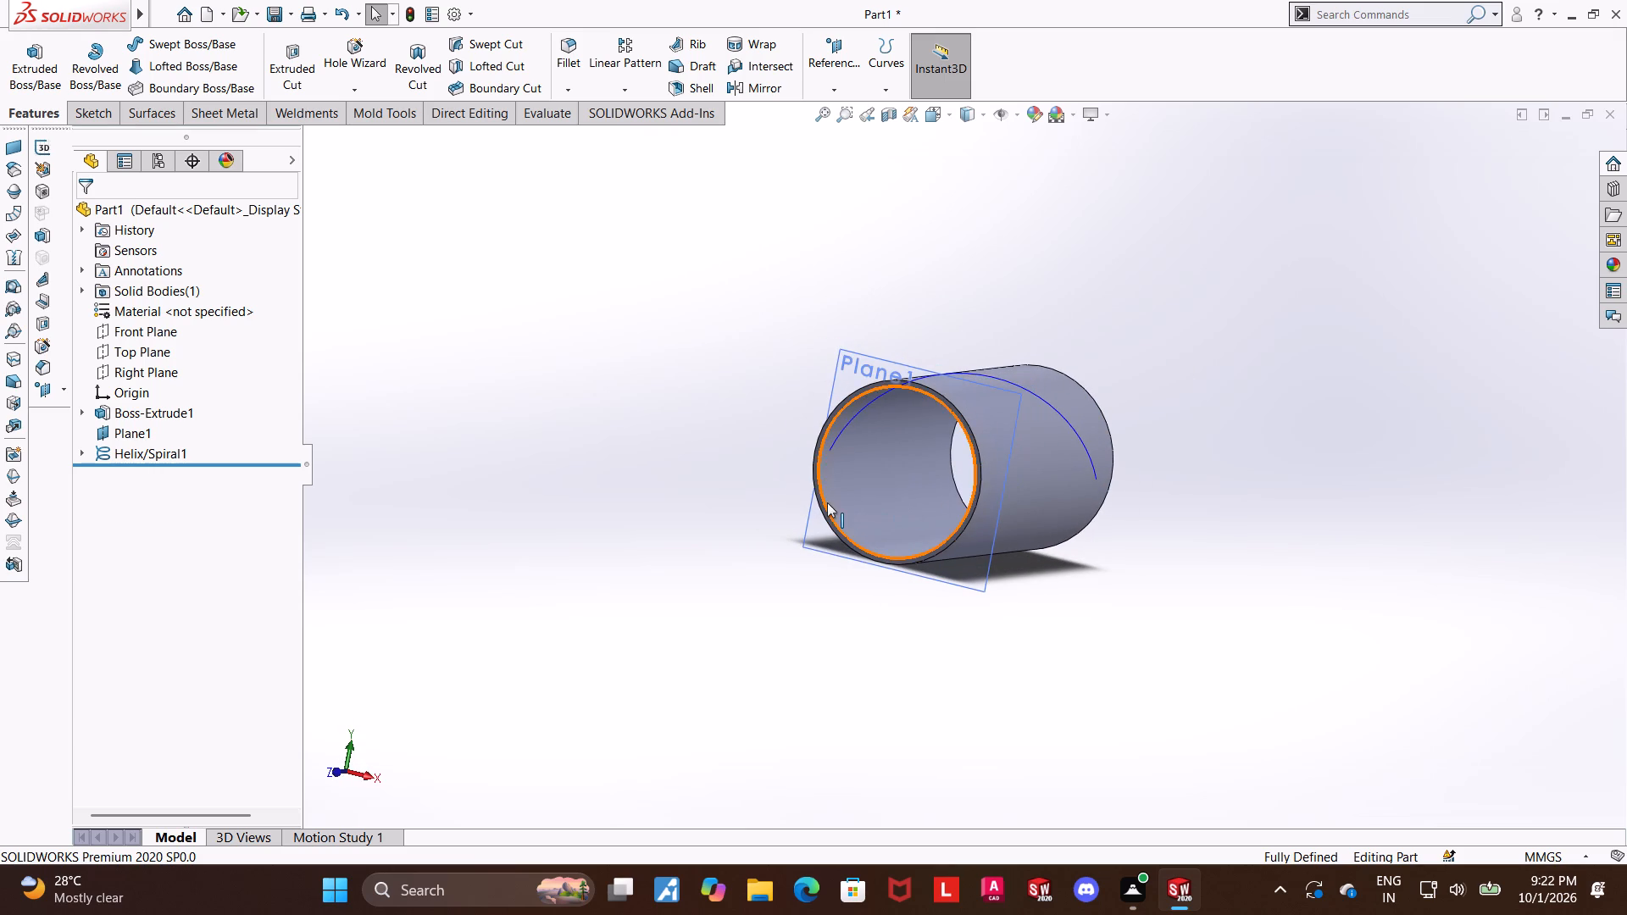
scroll(873, 366, "down", 2)
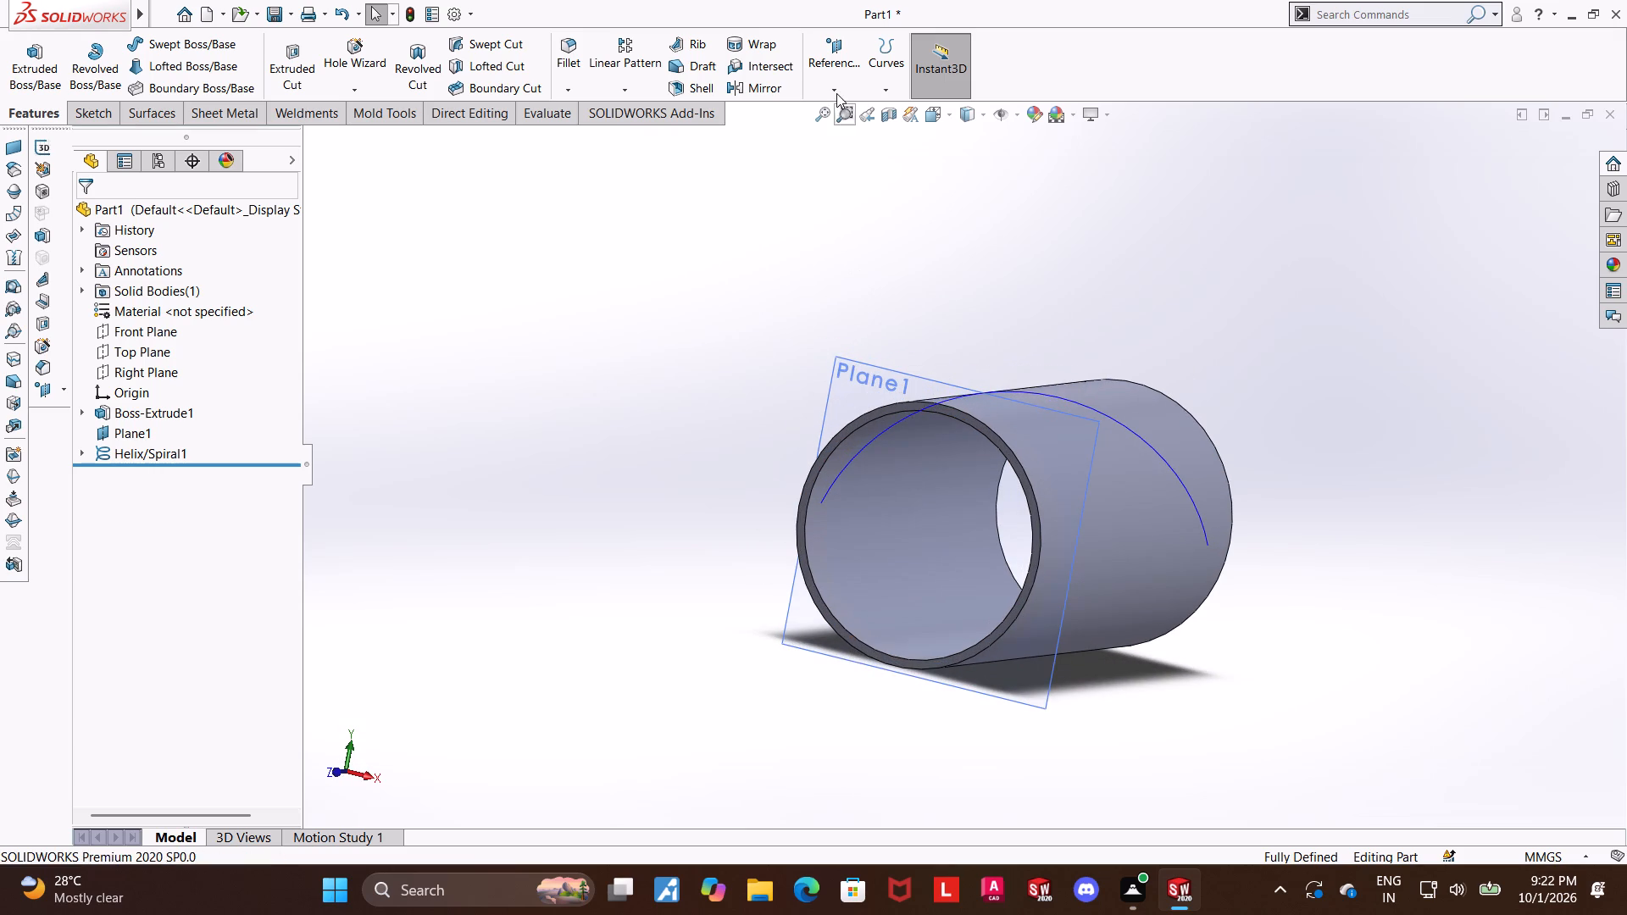
left_click(836, 93)
left_click(837, 107)
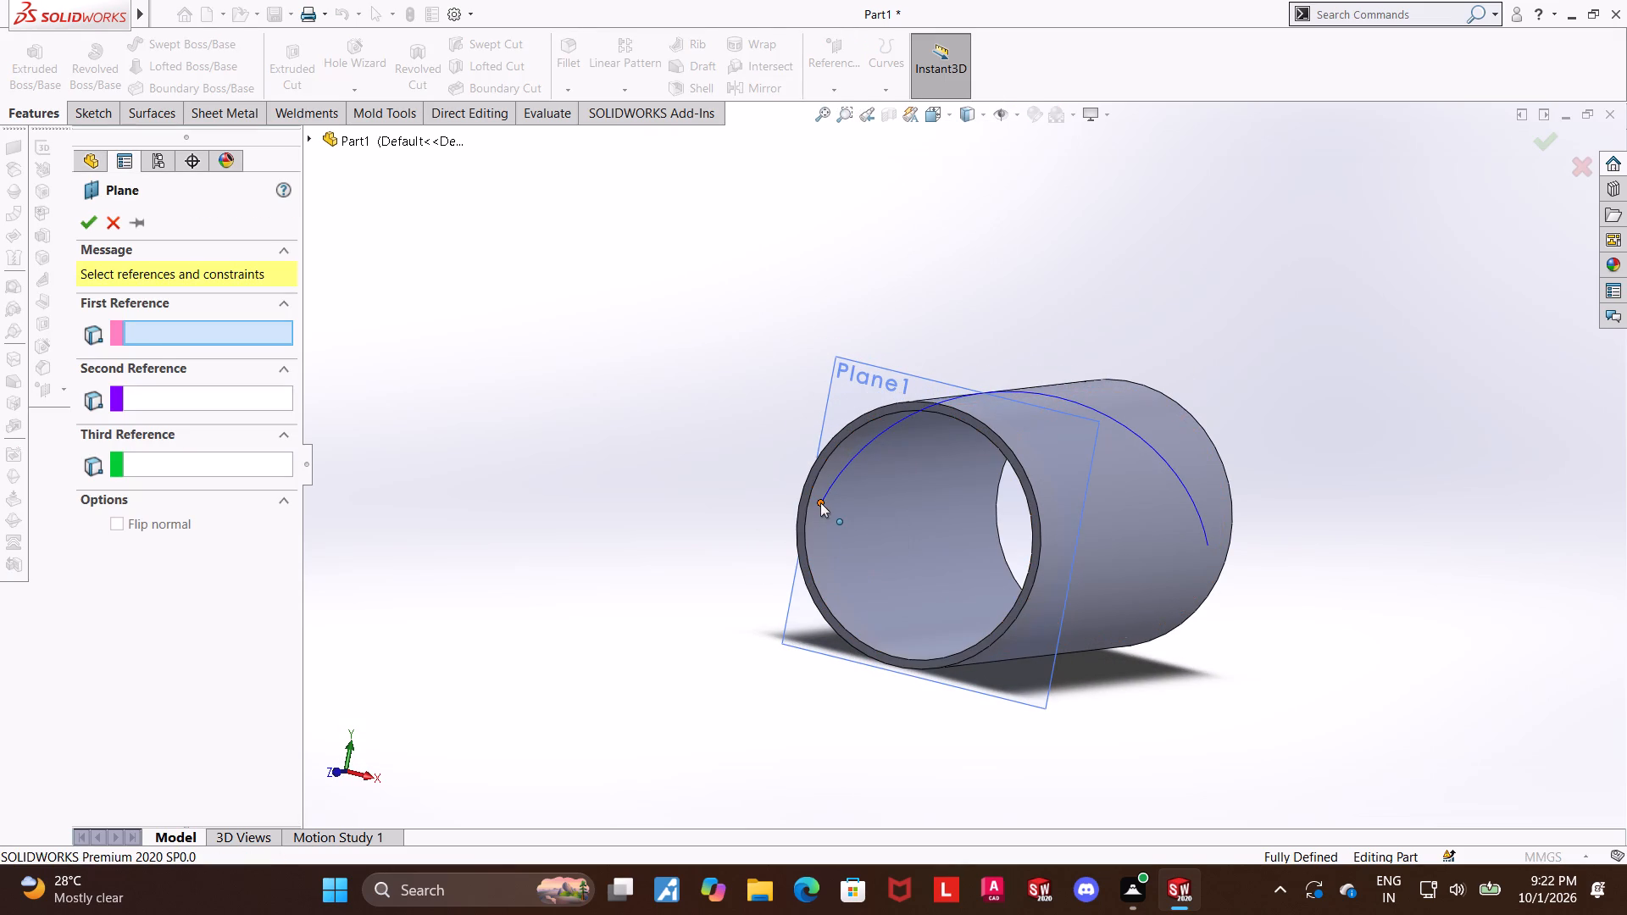
left_click(820, 502)
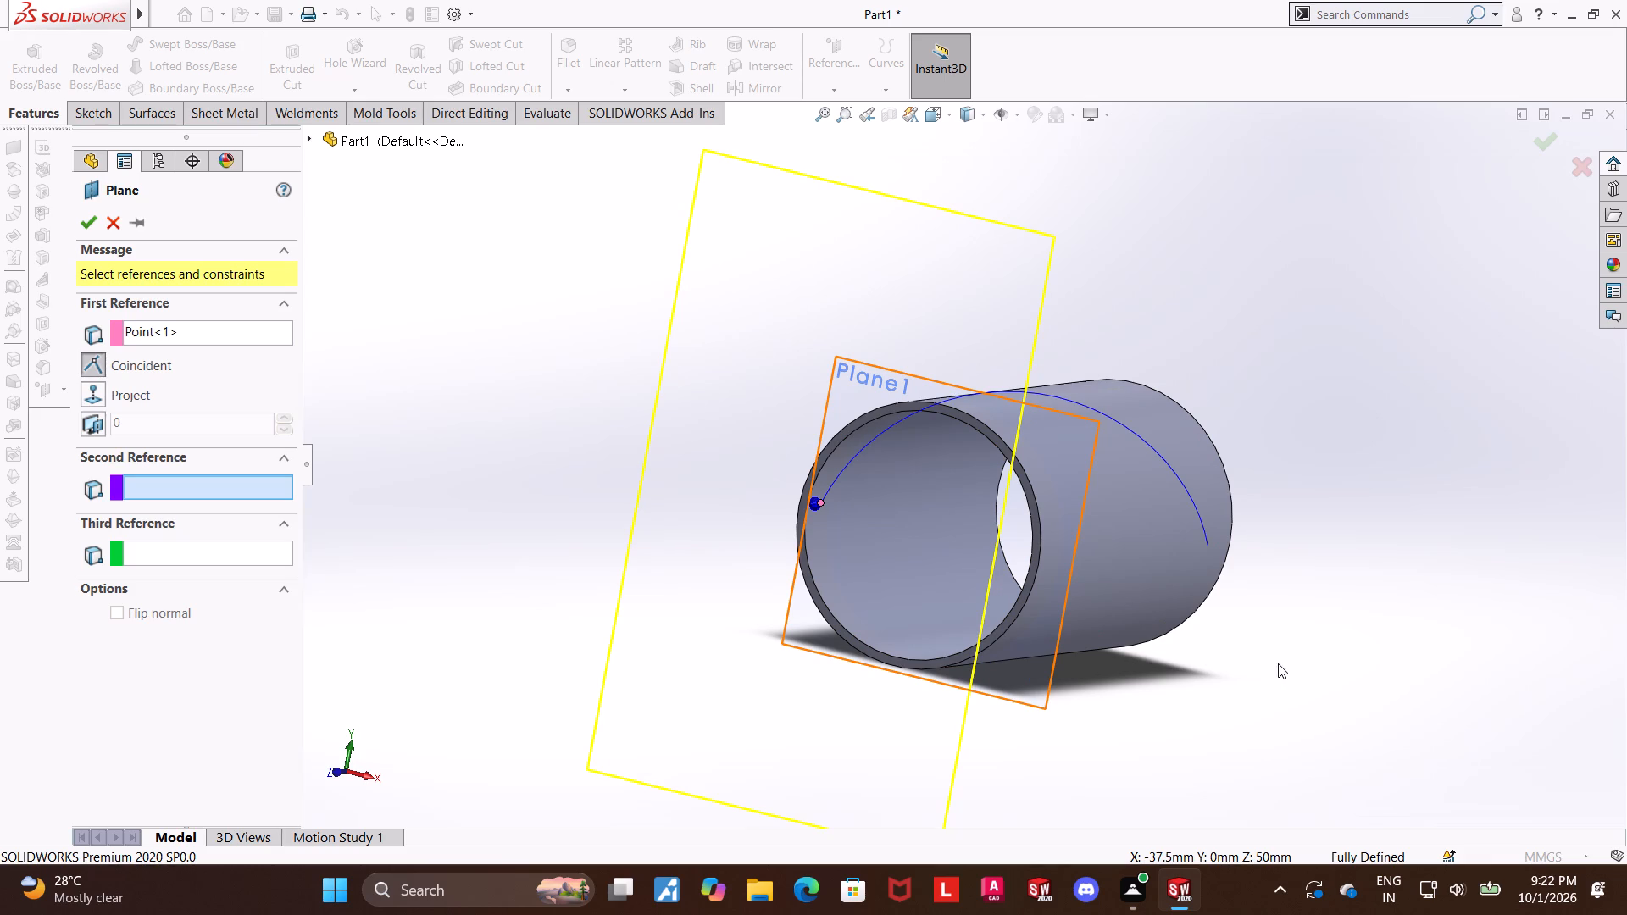
left_click(1155, 453)
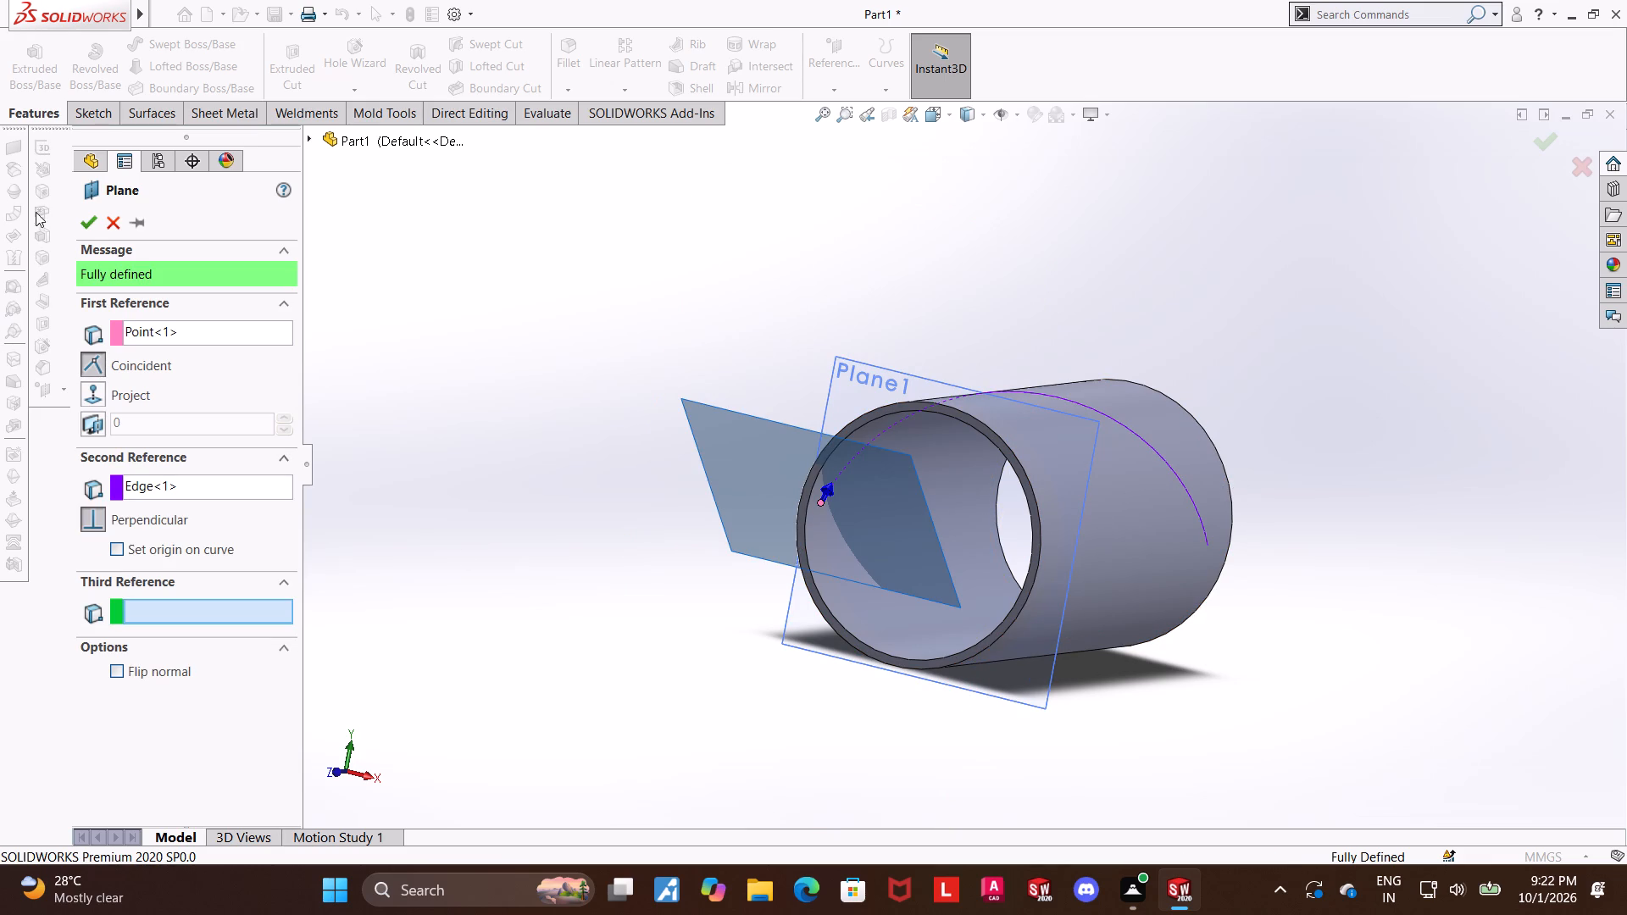
left_click(78, 217)
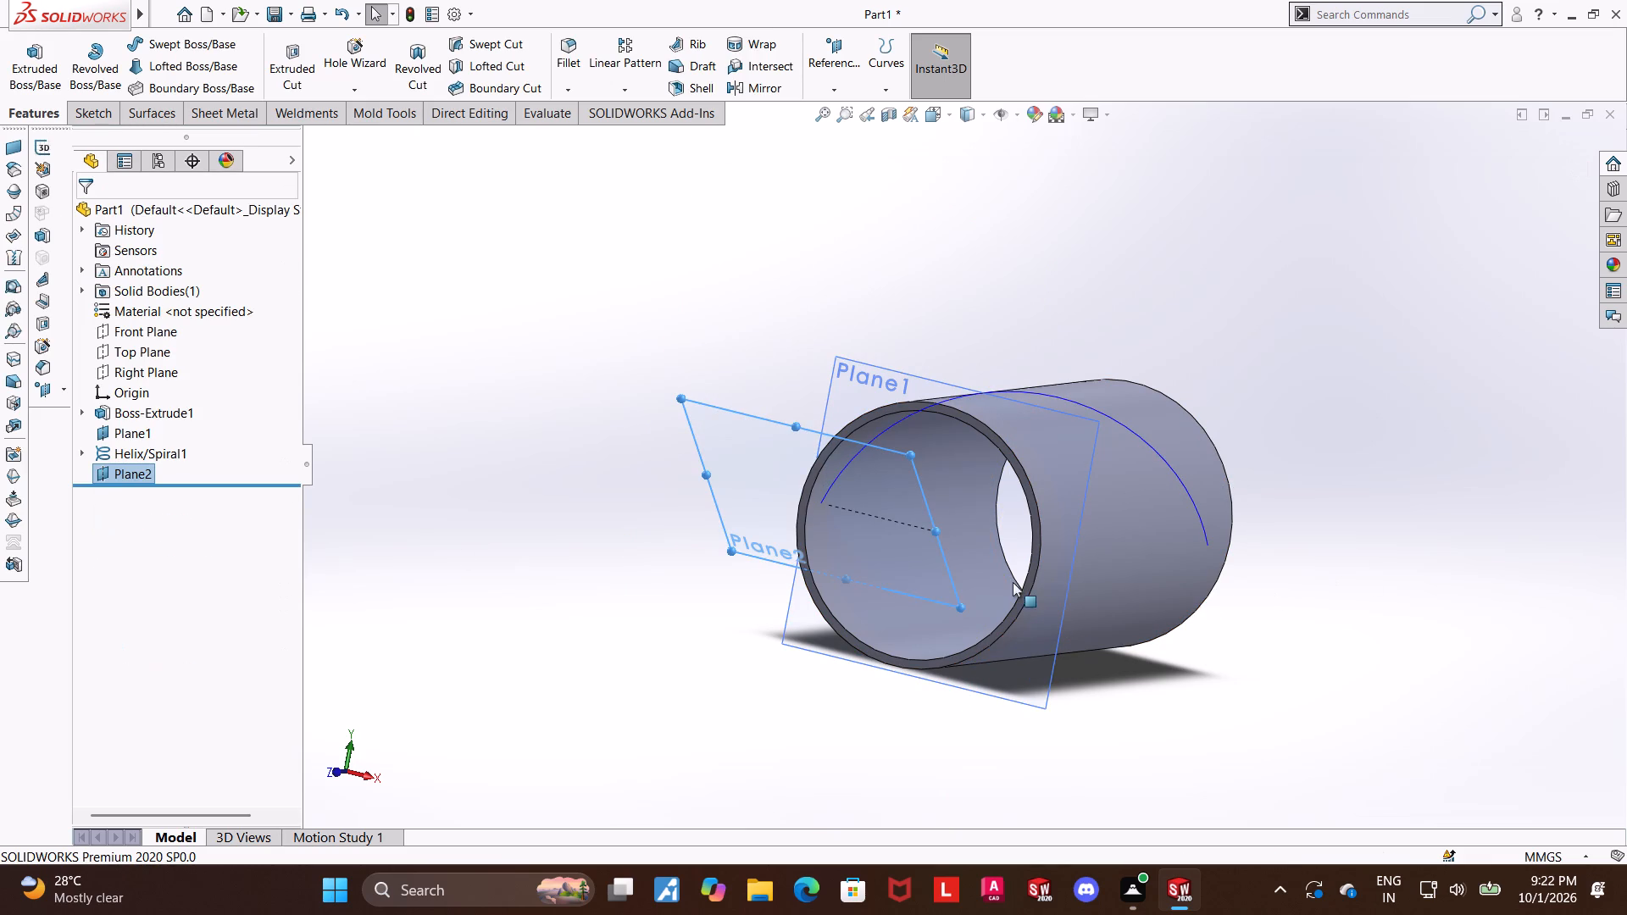
Examine the new perpendicular plane's orientation relative to the helix start and the tube from several angles.
scroll(883, 535, "down", 2)
middle_click_drag(747, 535, 752, 496)
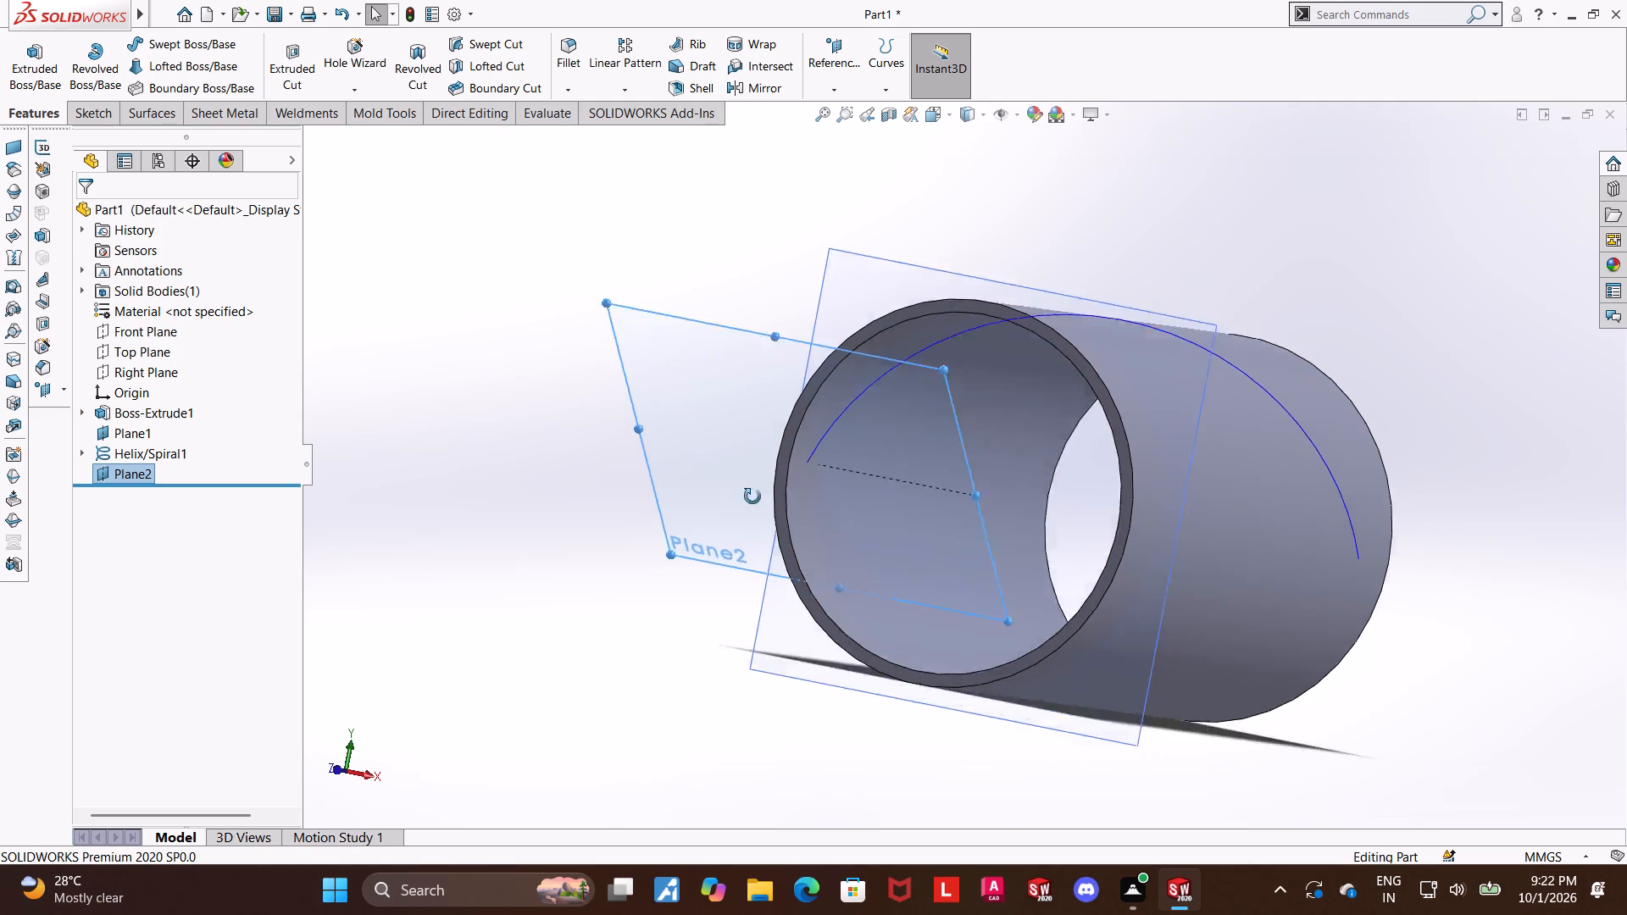
middle_click_drag(752, 496, 808, 420)
scroll(816, 438, "up", 1)
scroll(674, 625, "up", 2)
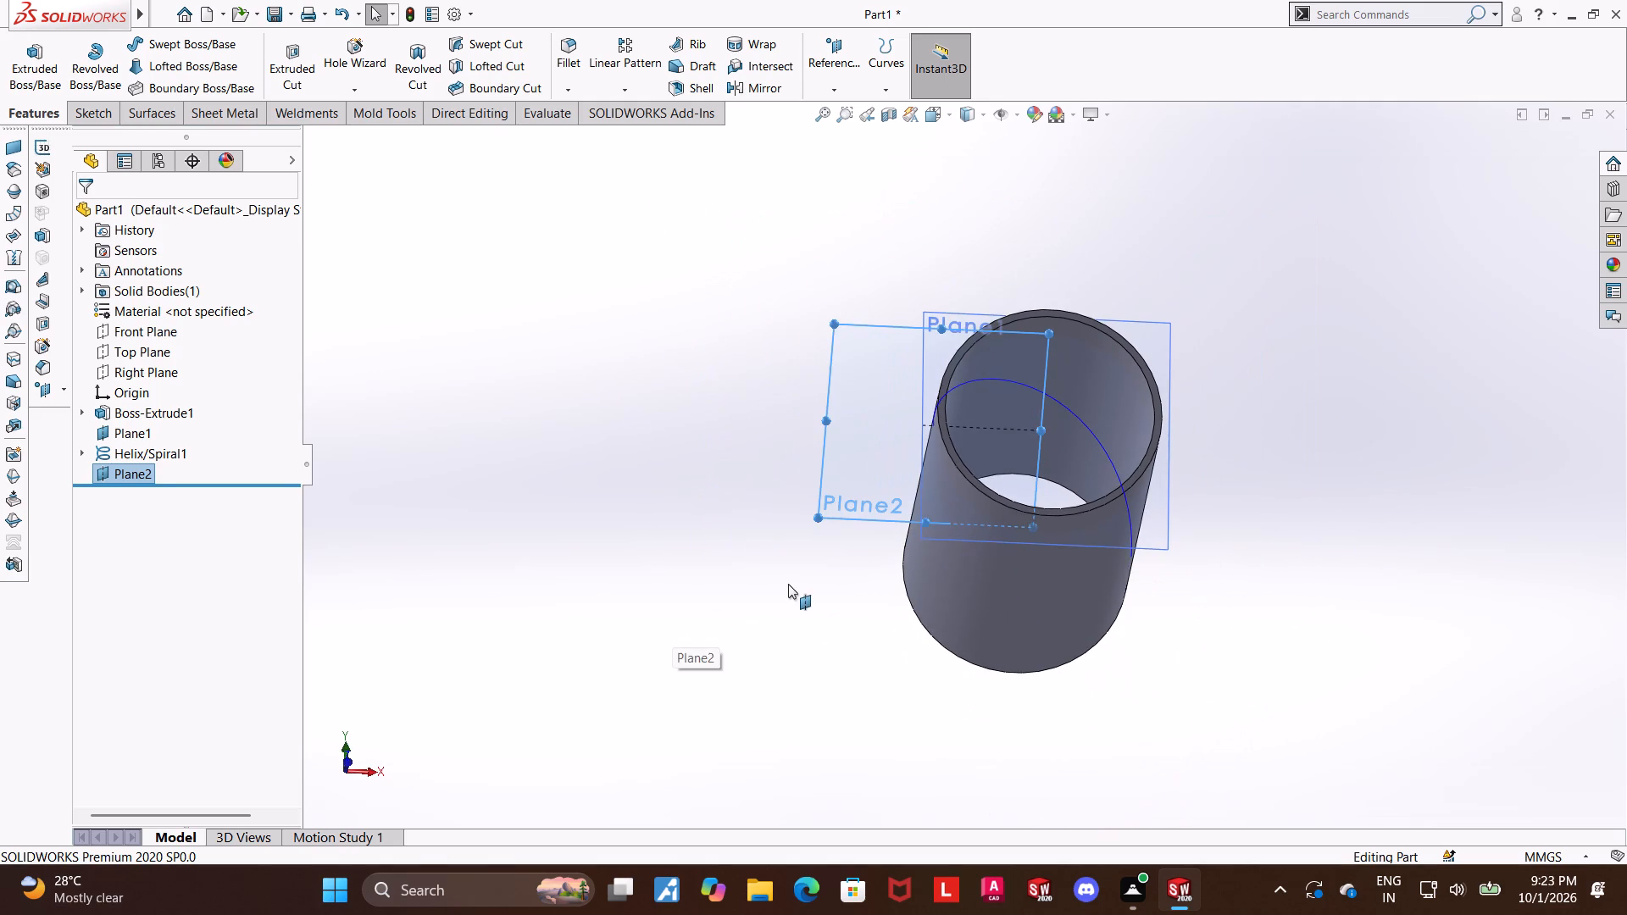
left_click(788, 584)
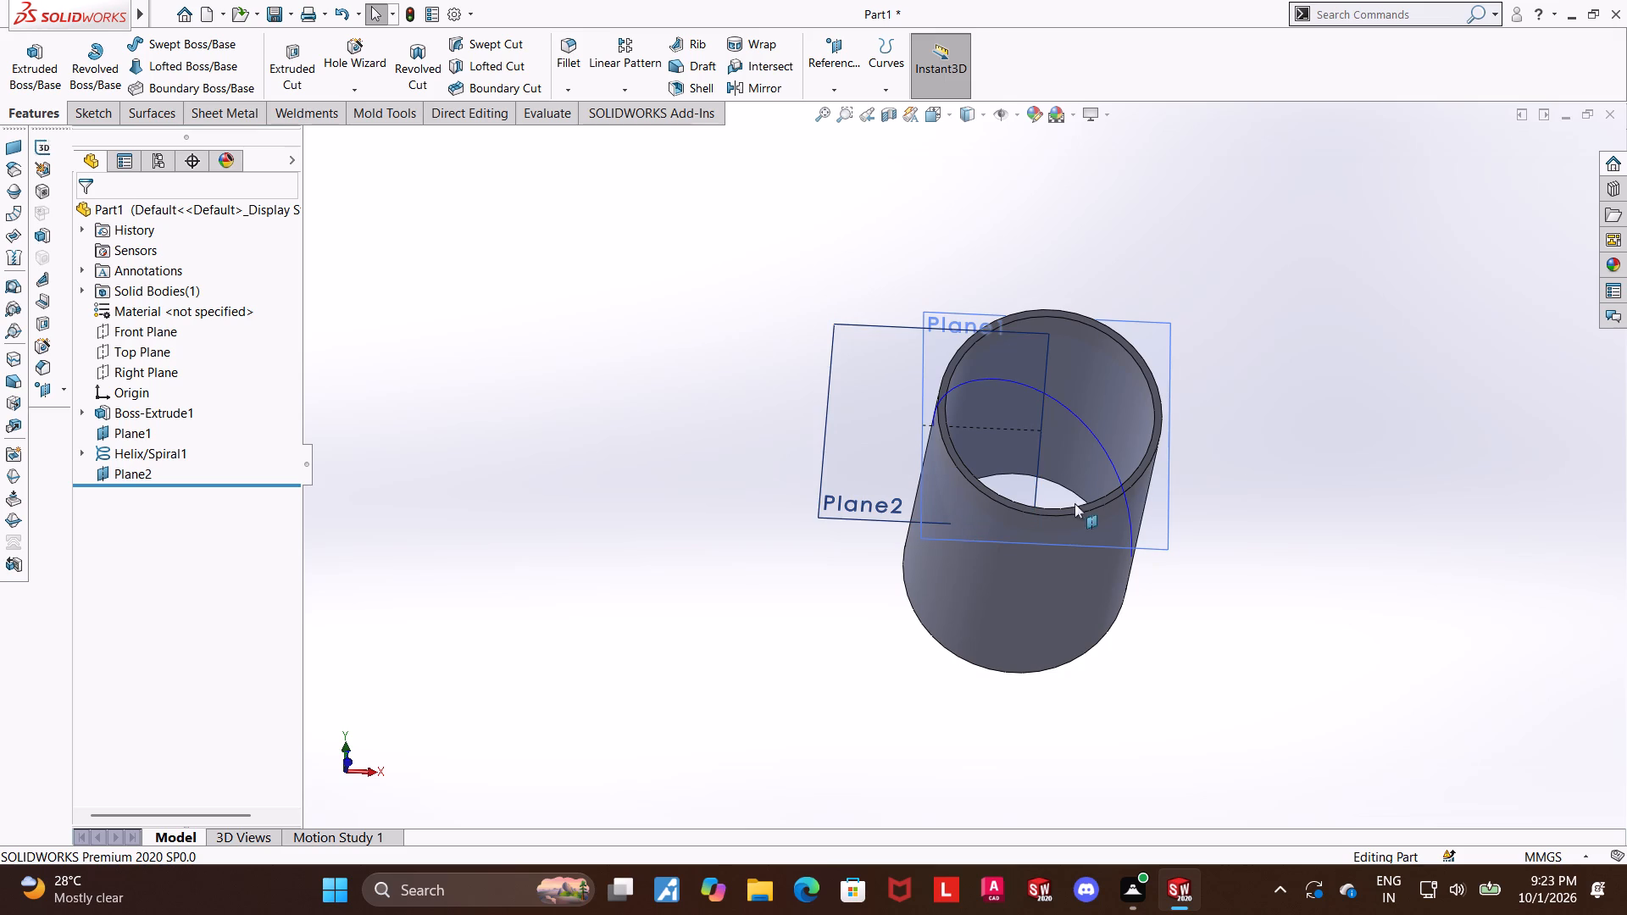
middle_click_drag(1253, 470, 1166, 630)
scroll(893, 490, "down", 1)
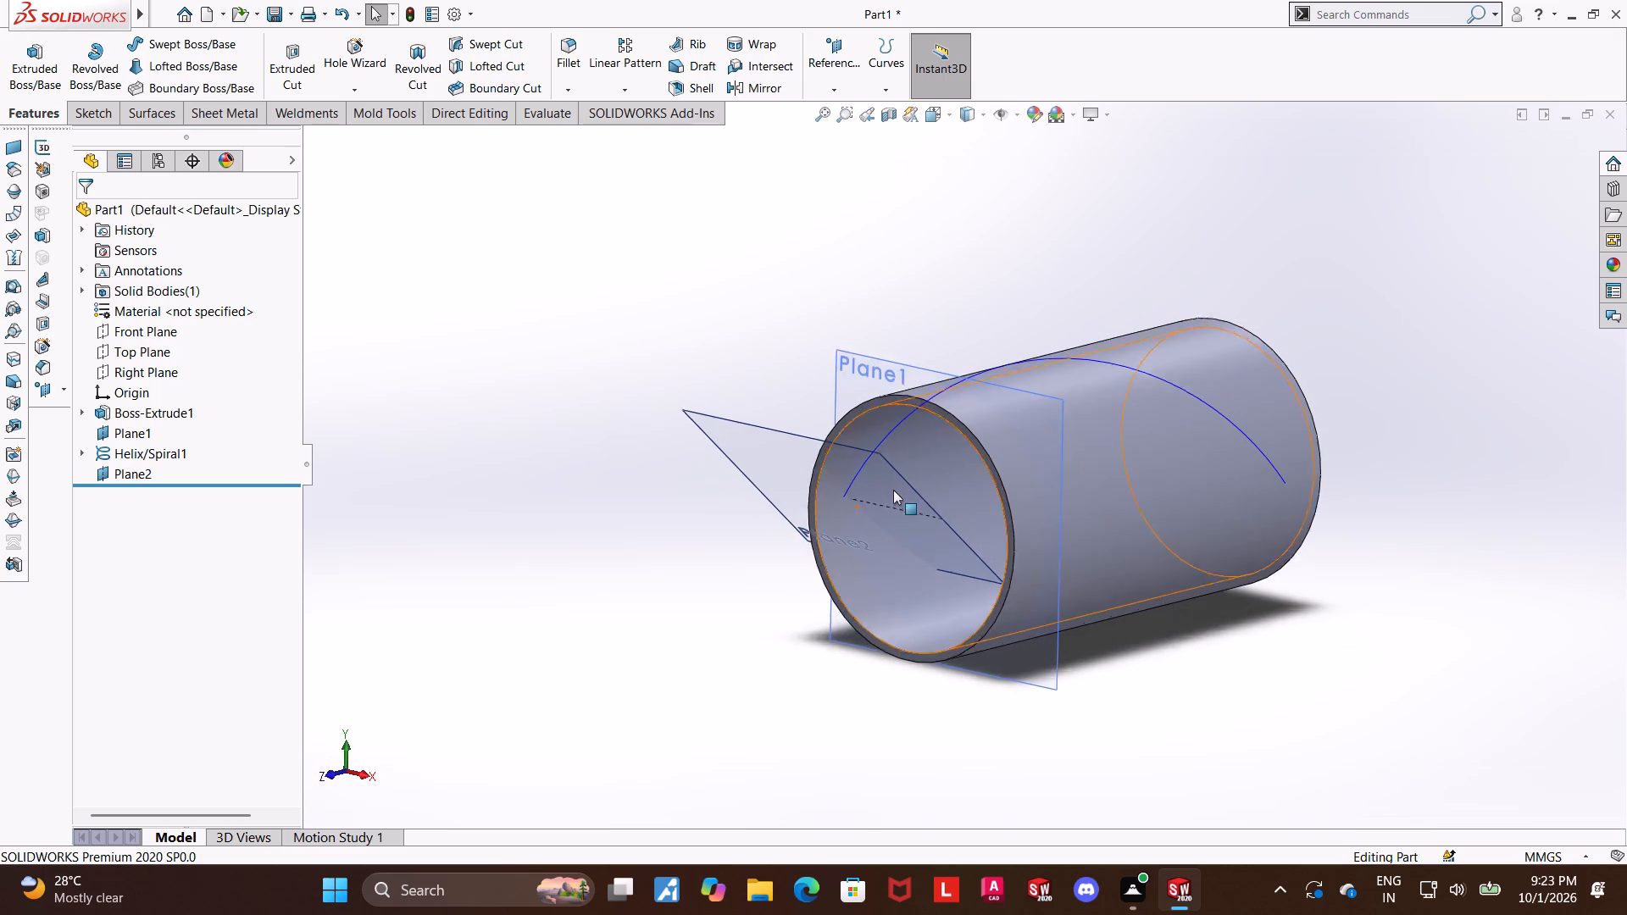
scroll(893, 490, "down", 1)
middle_click_drag(893, 490, 915, 459)
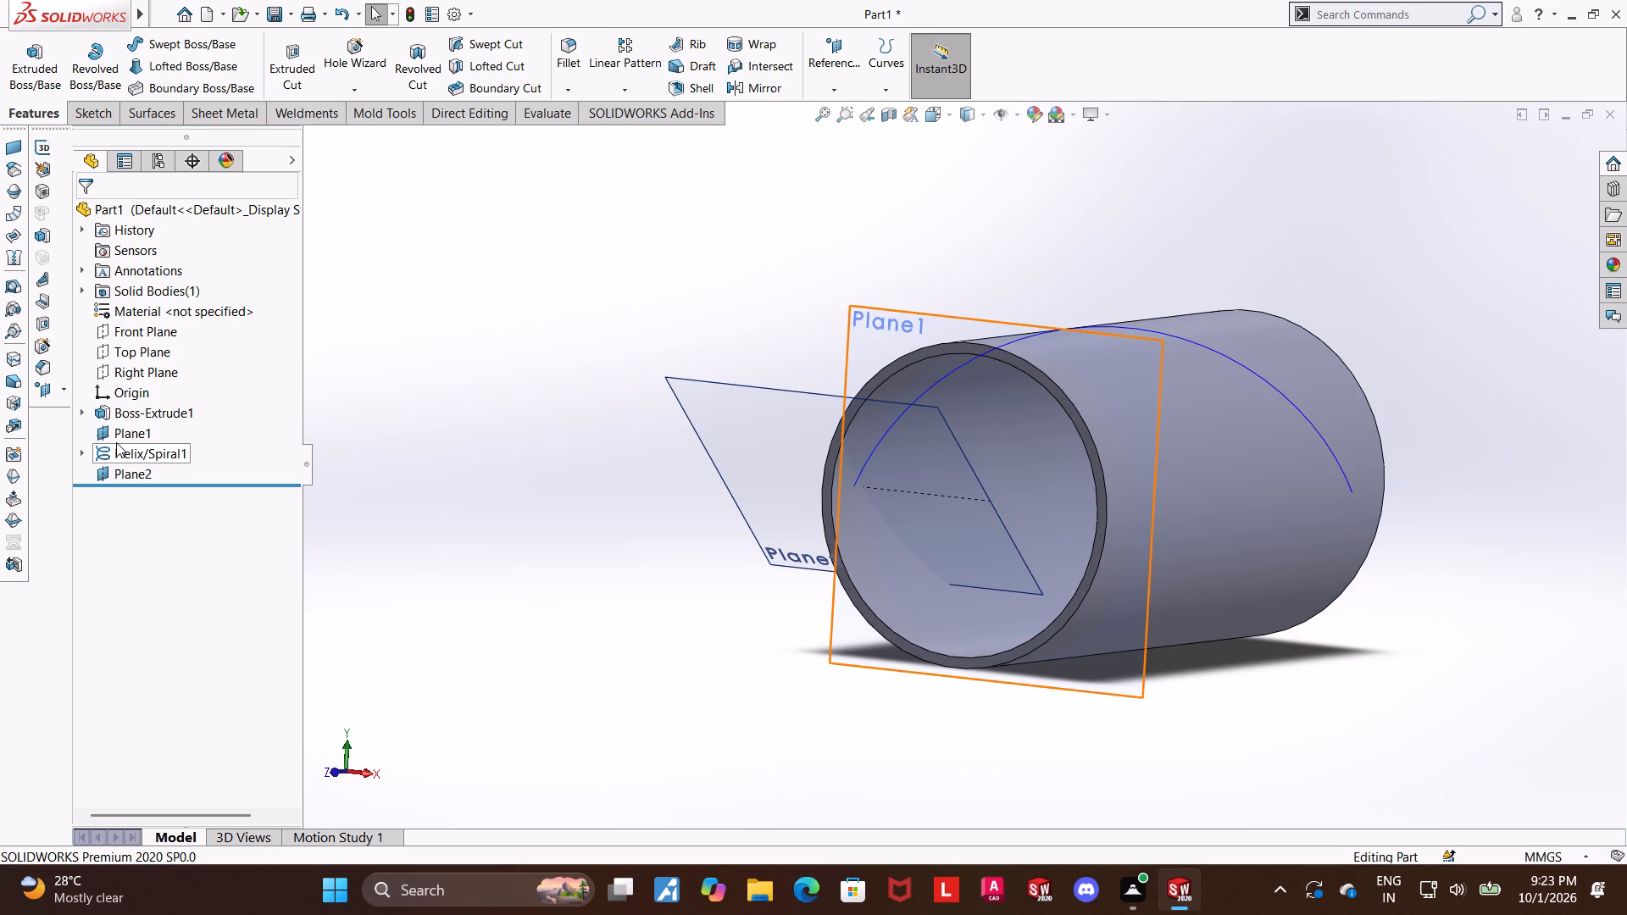
Hide the reference plane offset 15 mm from the tube's end face.
right_click(152, 435)
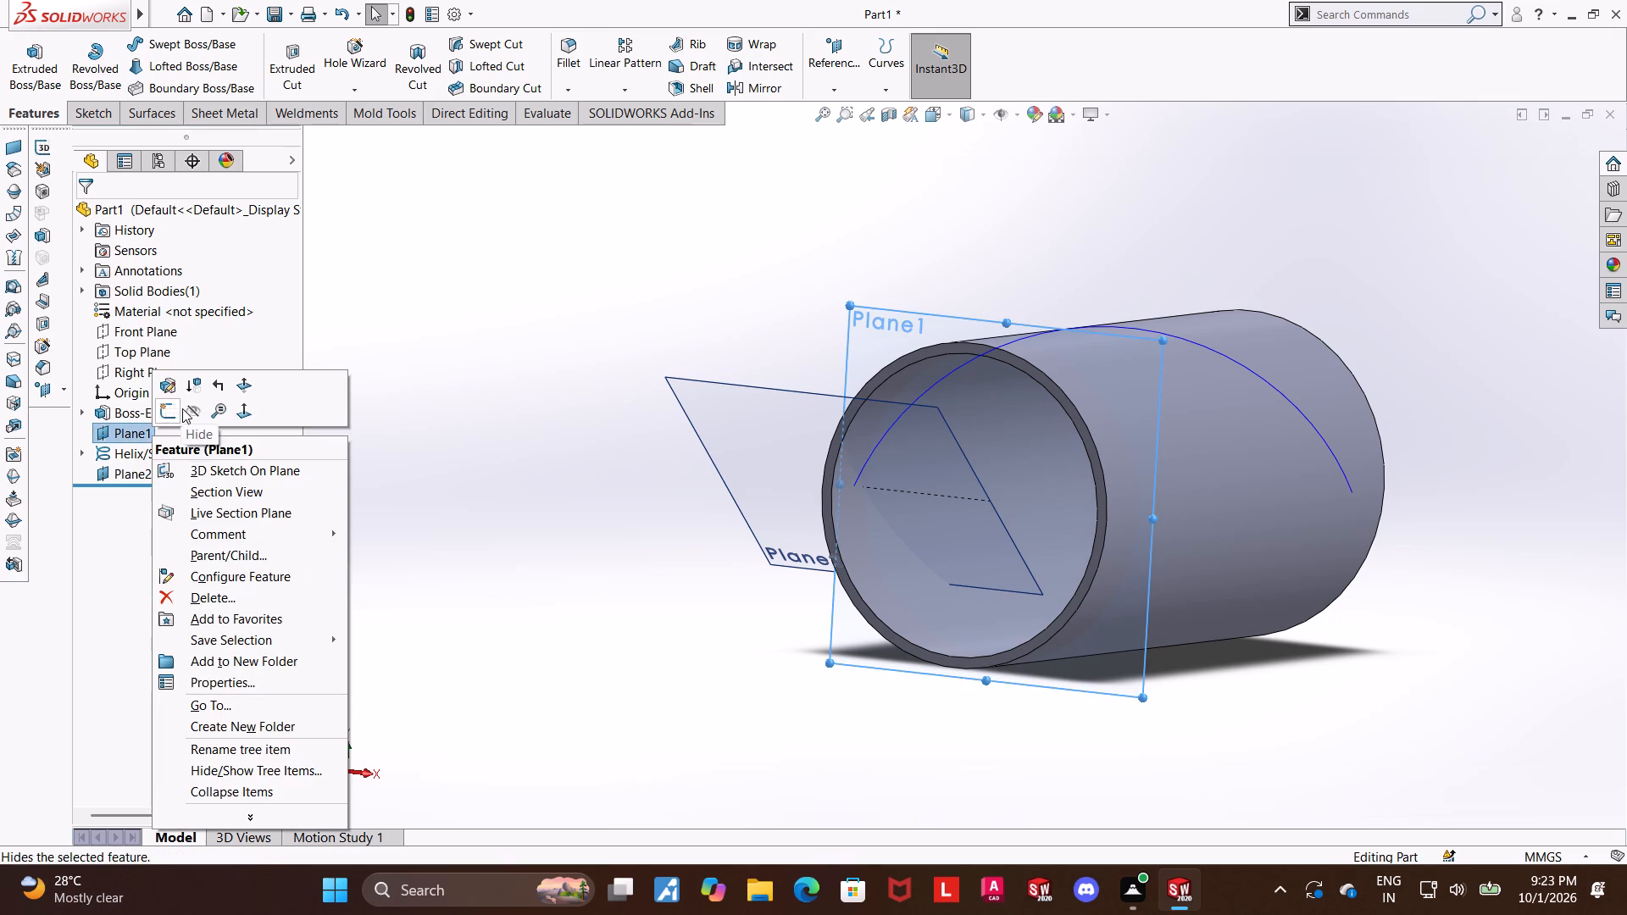
left_click(186, 408)
left_click(669, 485)
Start a new sketch on the reference plane perpendicular to the helix and view it face-on.
middle_click_drag(769, 495, 797, 416)
right_click(792, 437)
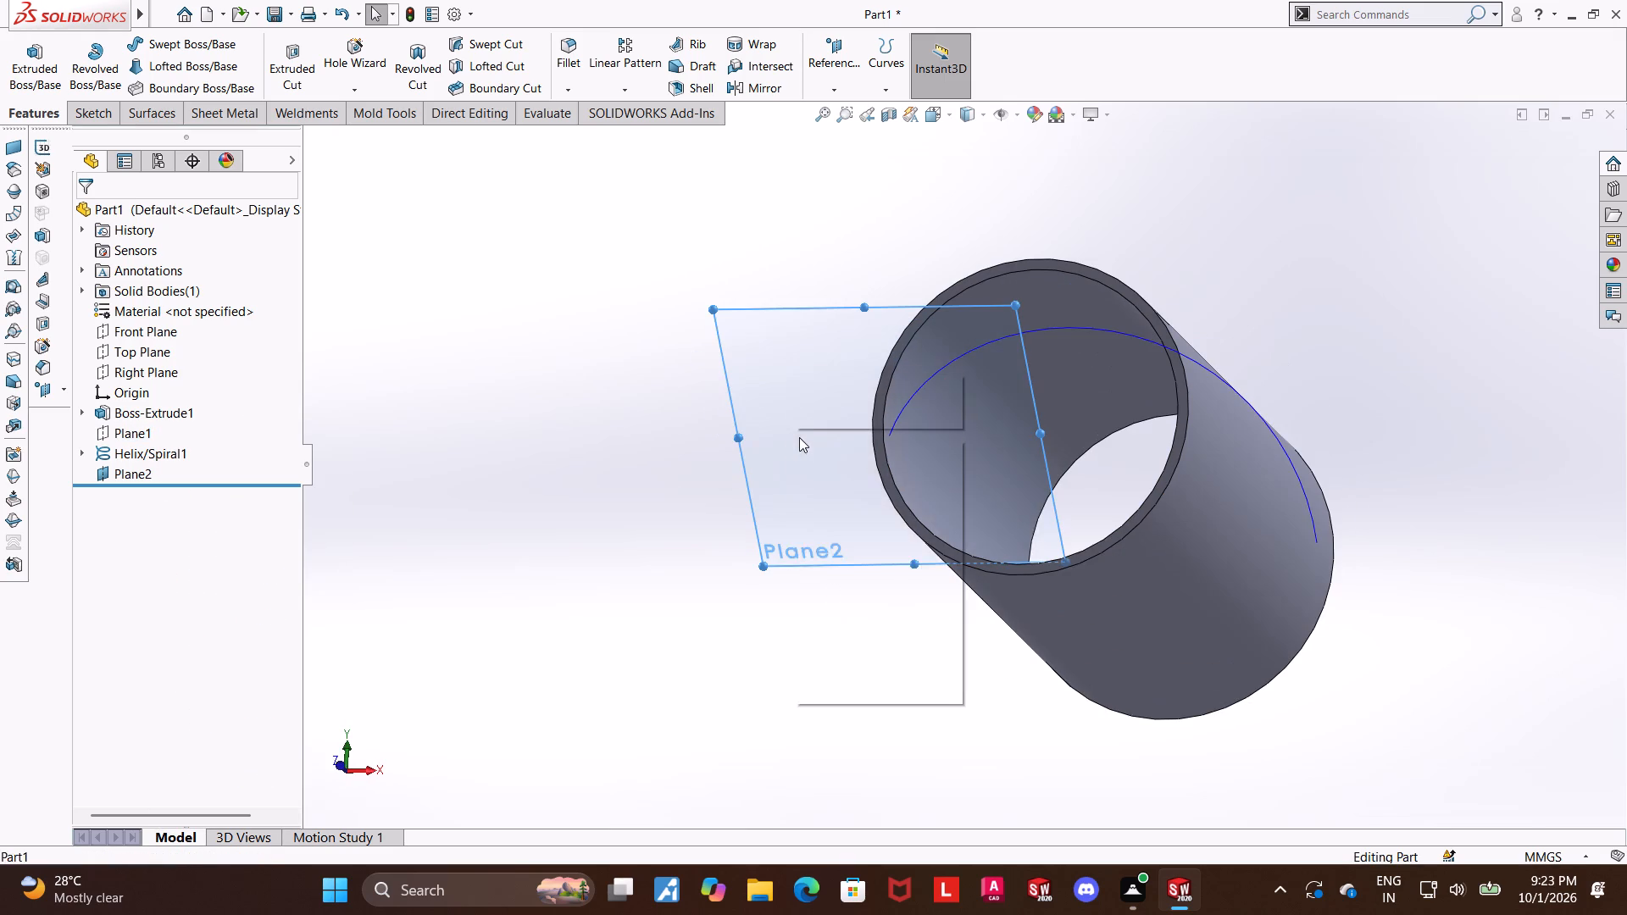
left_click(833, 413)
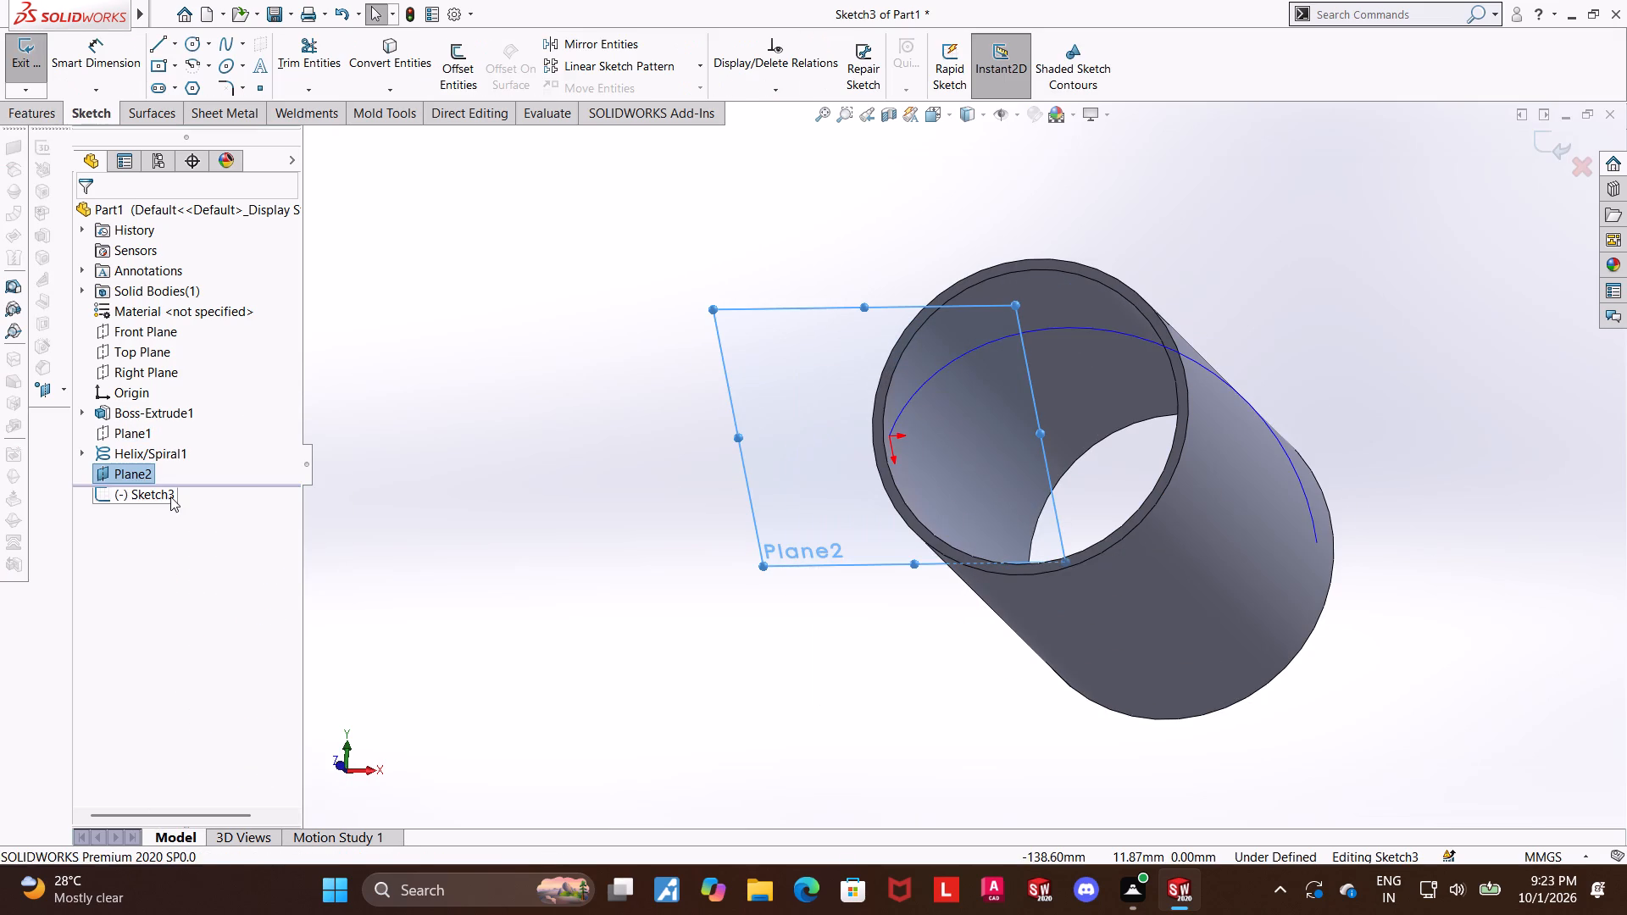
left_click(170, 496)
left_click(210, 472)
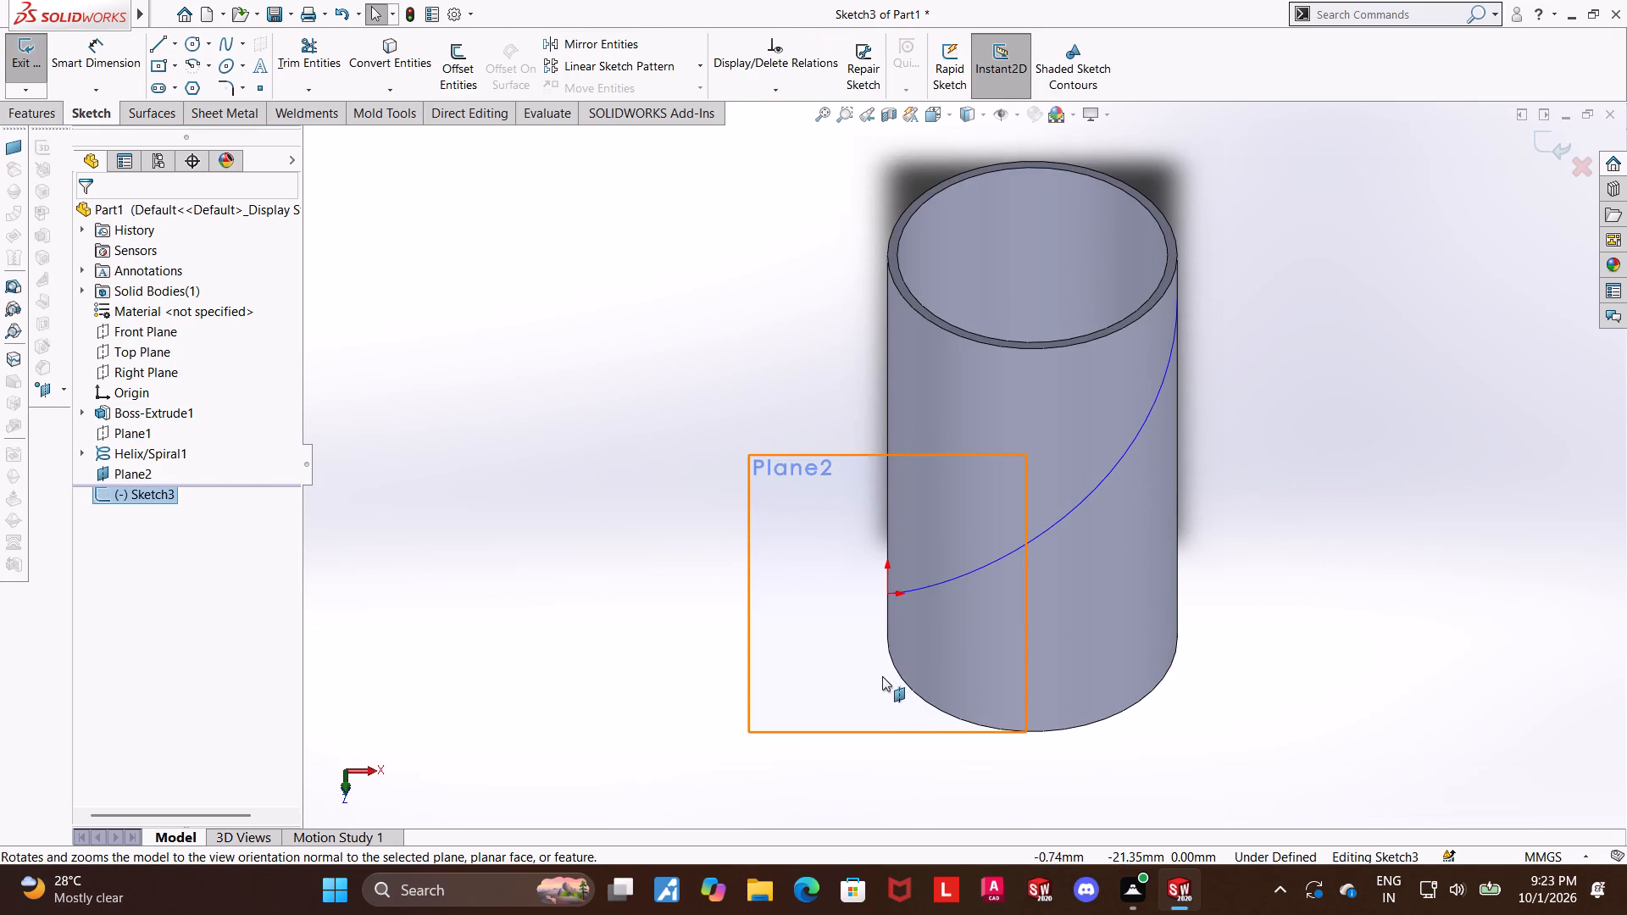
Examine the sketch plane's orientation against the tube and the helix's start point from several angles, ending face-on to the sketch.
middle_click_drag(901, 754, 931, 0)
middle_click_drag(756, 324, 746, 368)
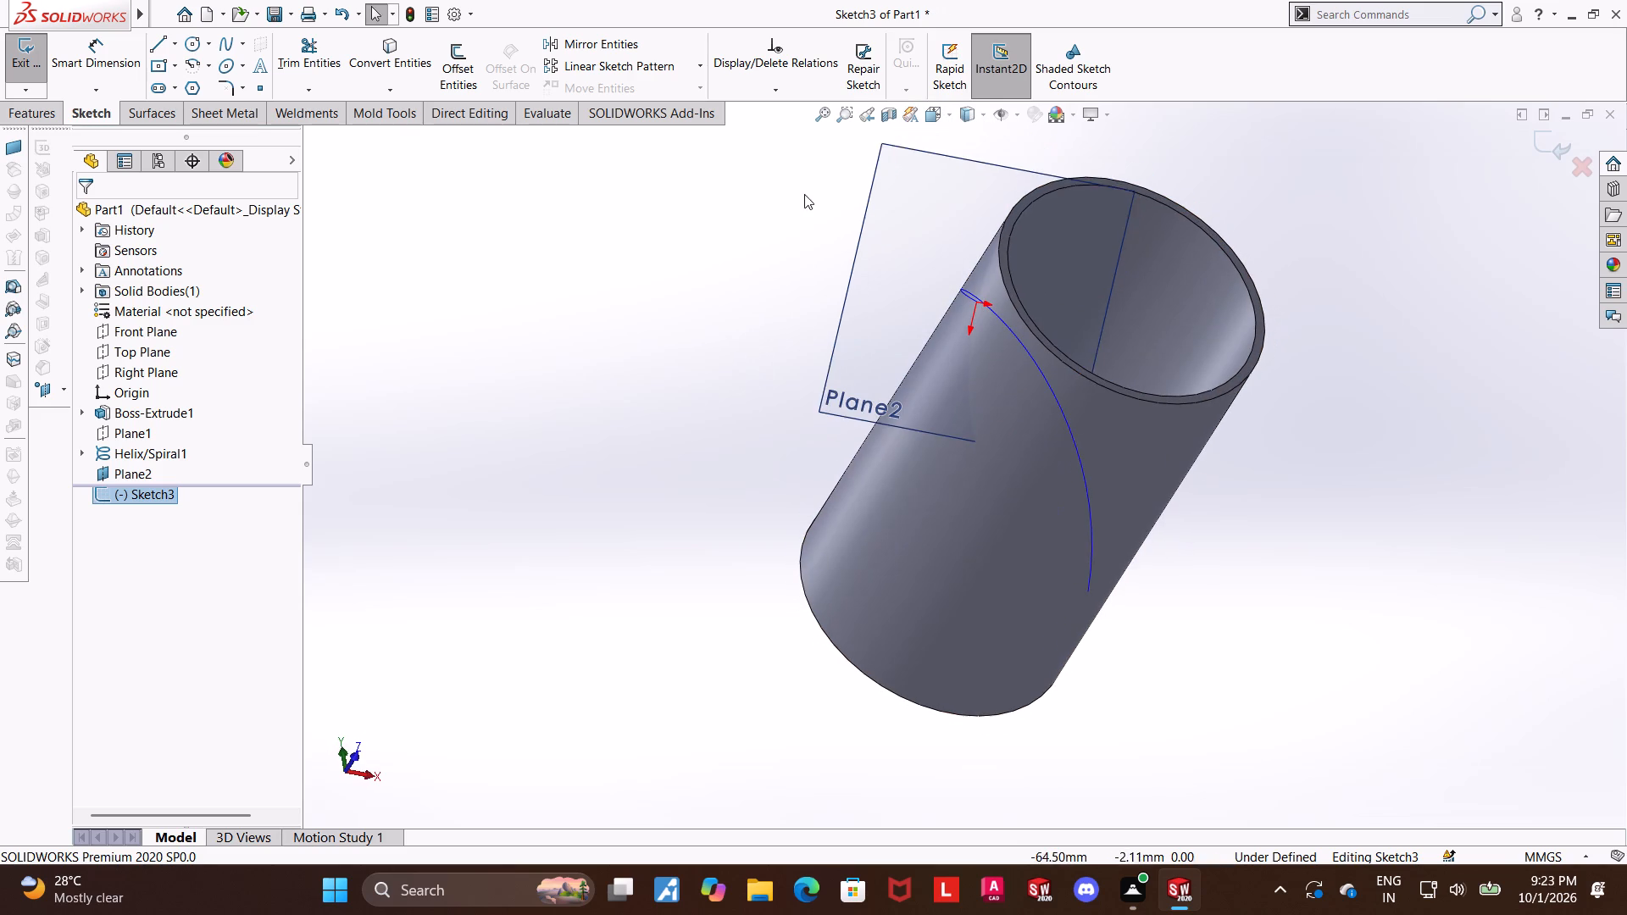
left_click(923, 108)
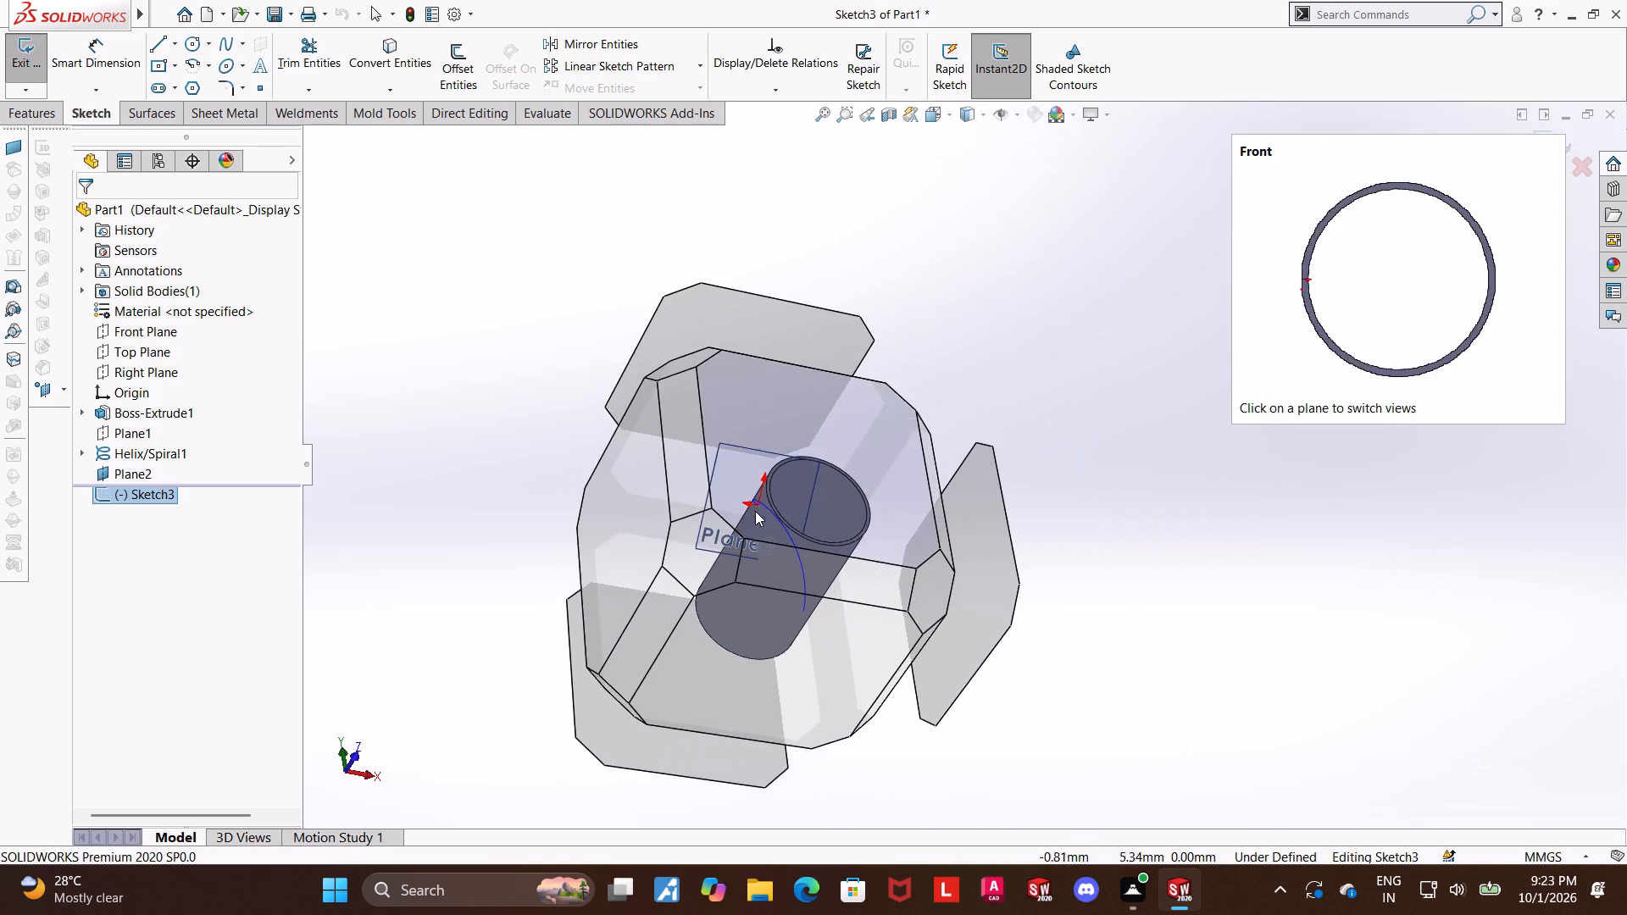
left_click(757, 501)
scroll(844, 482, "down", 2)
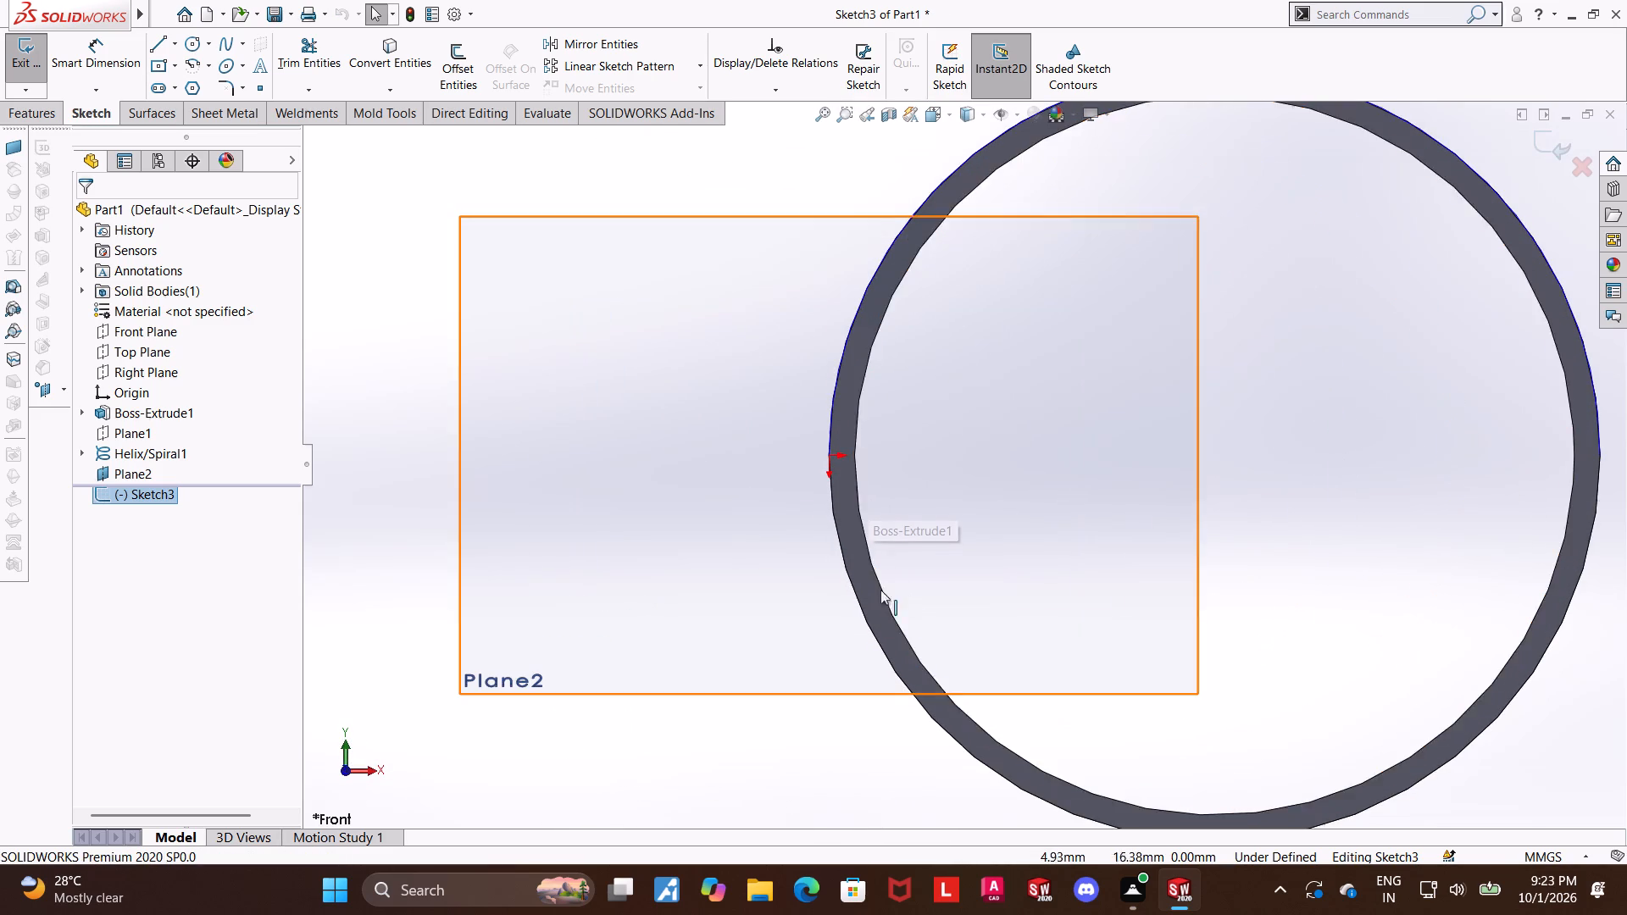
scroll(716, 632, "up", 4)
left_click_drag(725, 614, 732, 613)
middle_click_drag(857, 646, 912, 492)
left_click(938, 201)
right_click(938, 201)
left_click(718, 262)
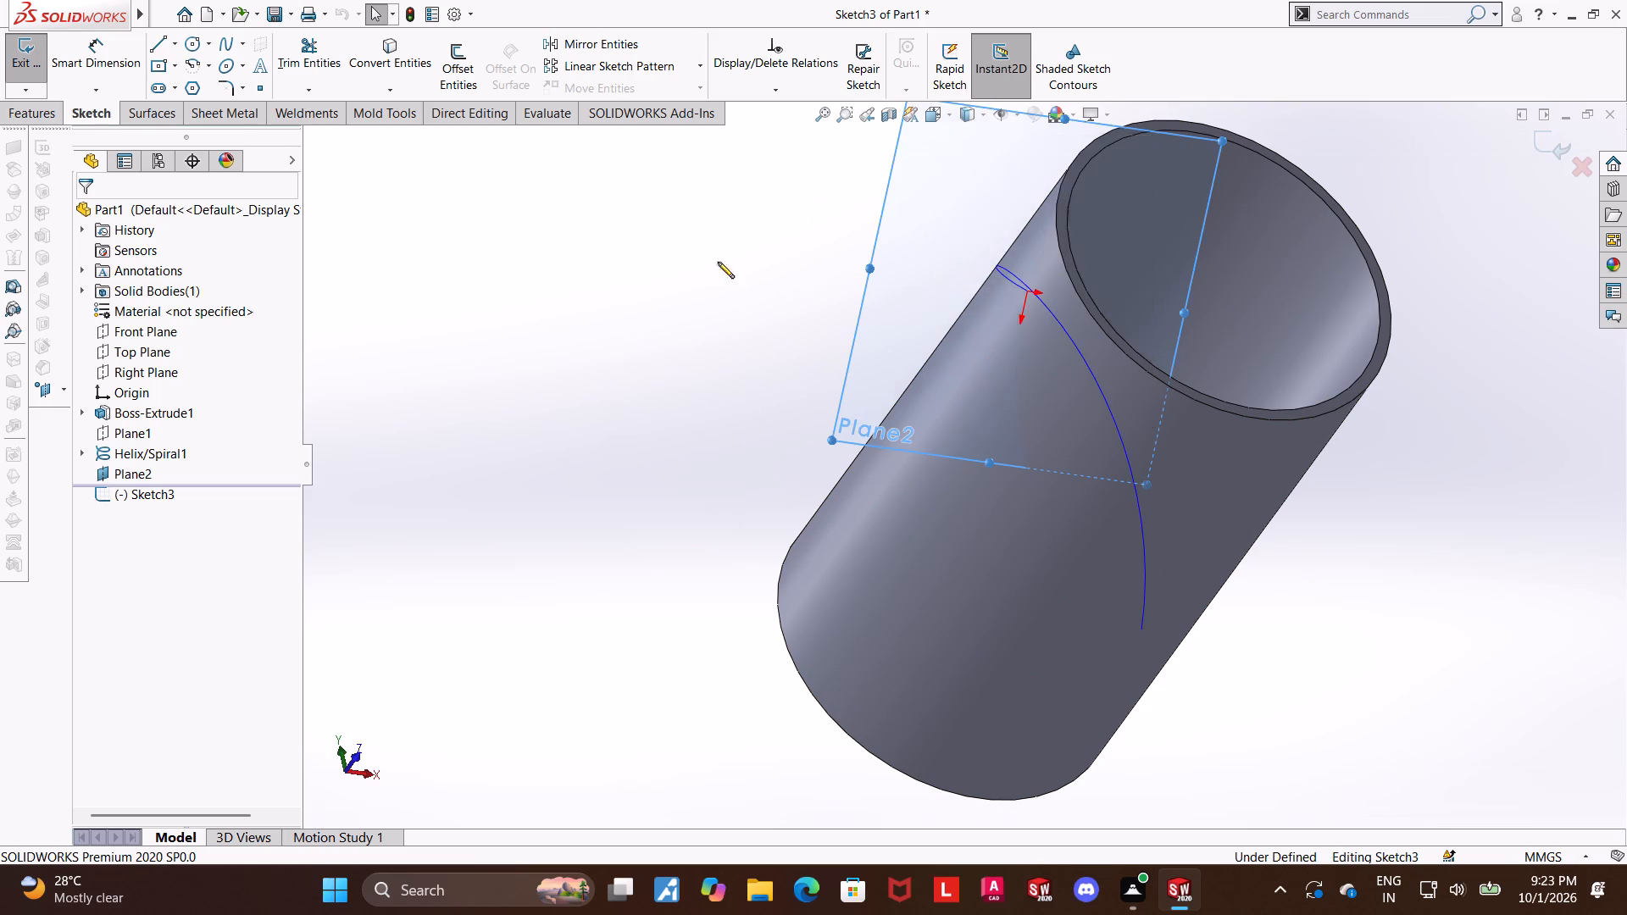
right_click(906, 253)
left_click(747, 271)
middle_click_drag(863, 291, 834, 295)
scroll(1002, 352, "down", 1)
scroll(1174, 392, "up", 2)
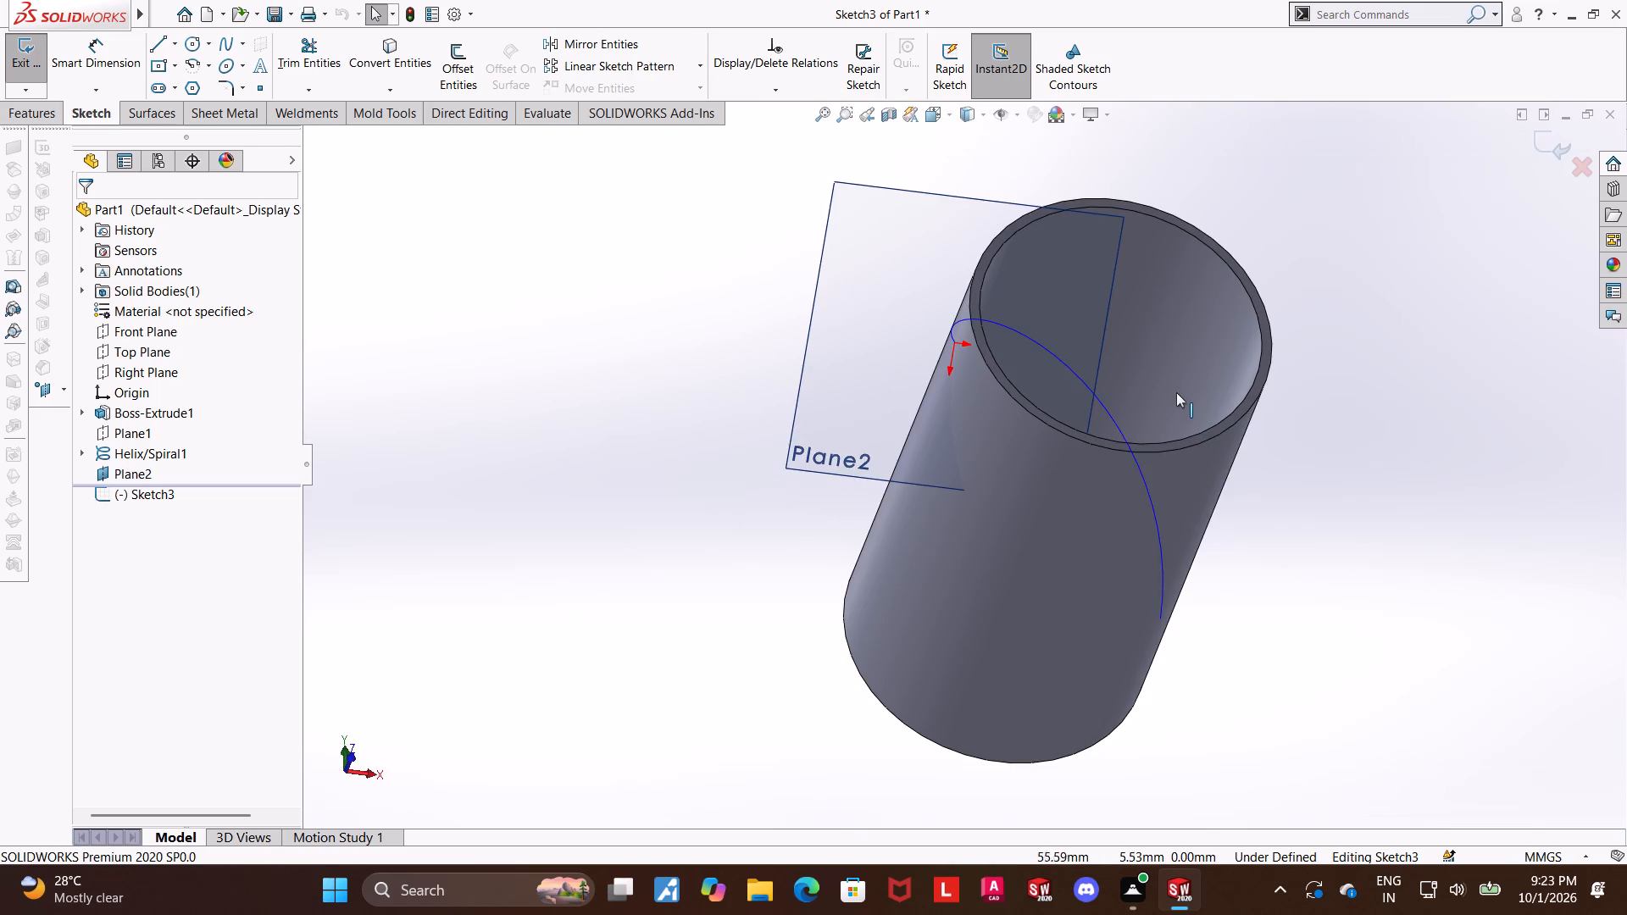
middle_click_drag(1183, 392, 1181, 485)
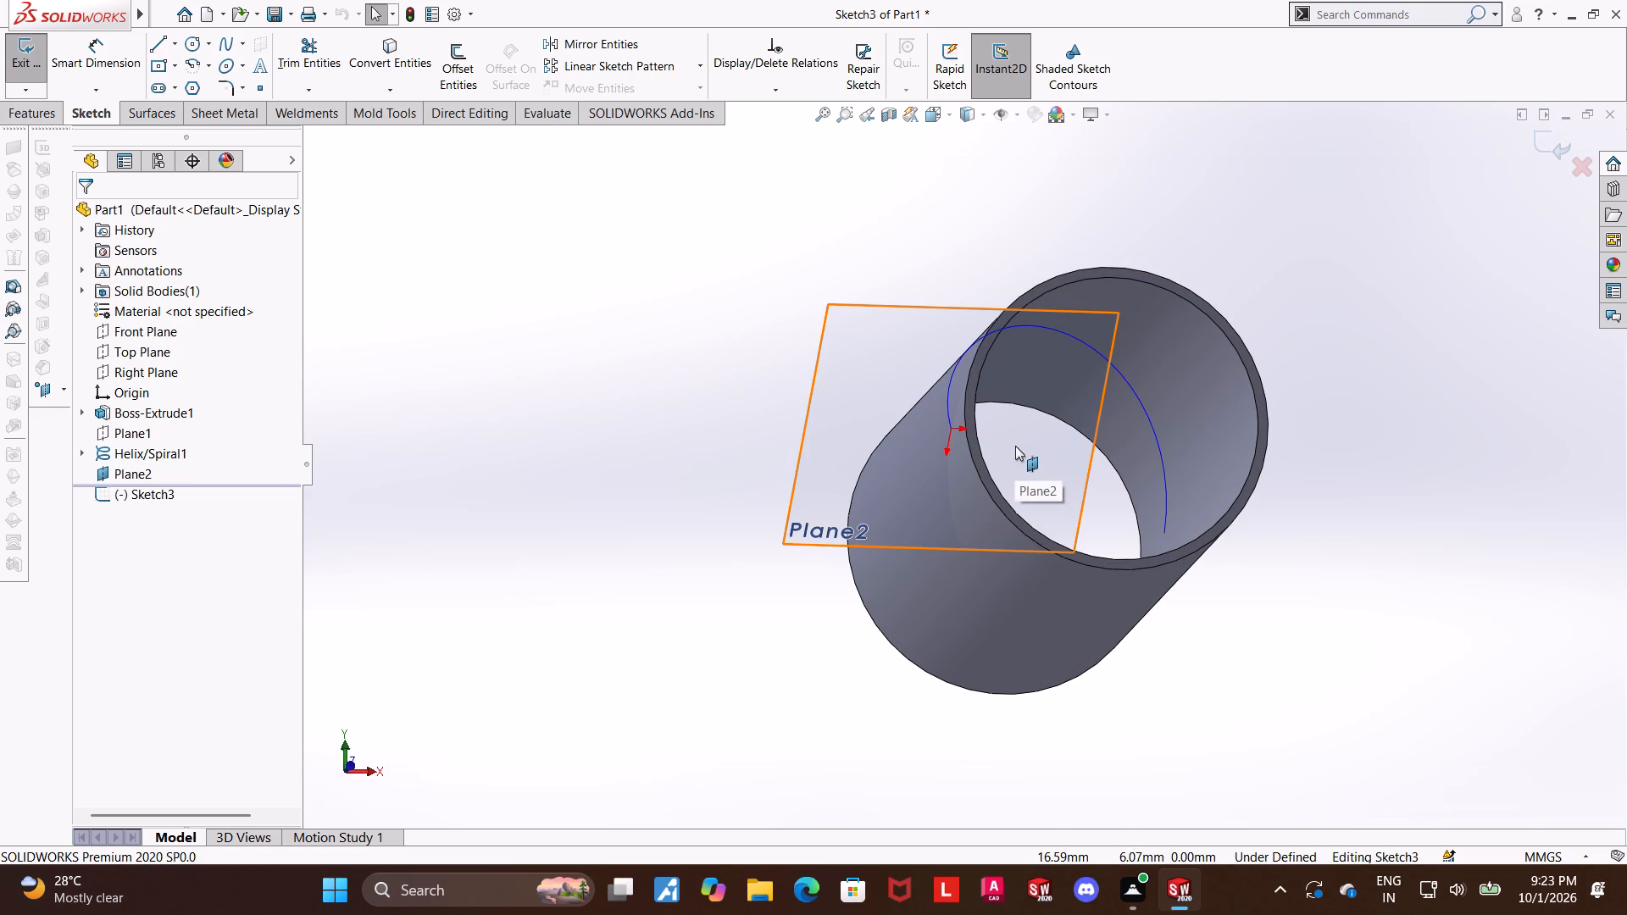
left_click(813, 417)
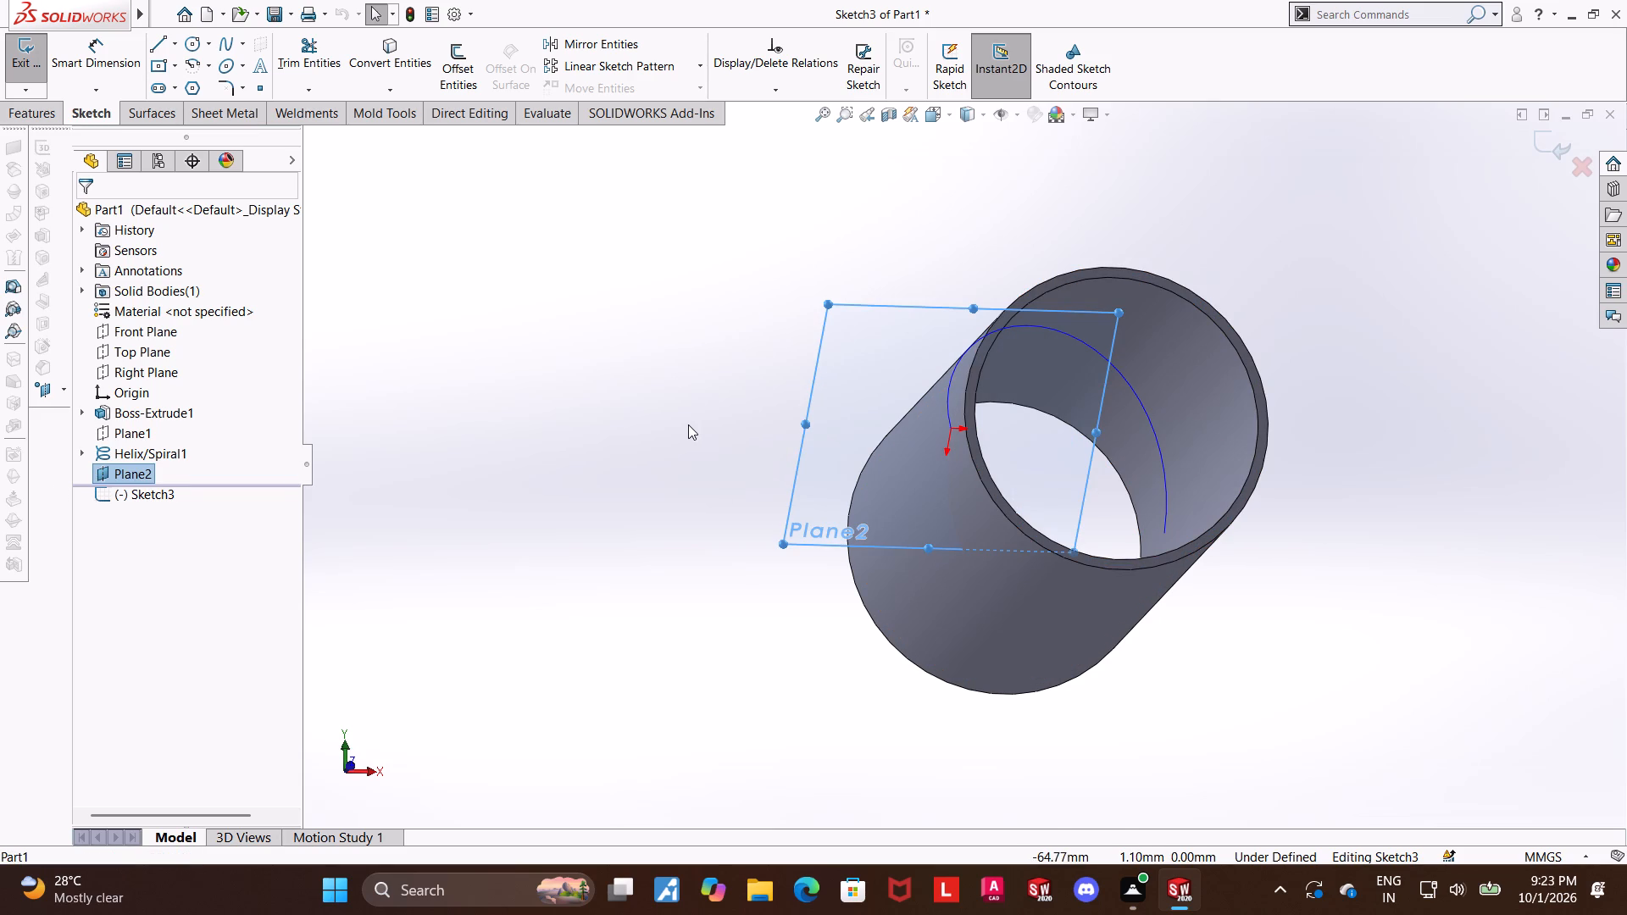
left_click(653, 434)
middle_click_drag(836, 424, 830, 521)
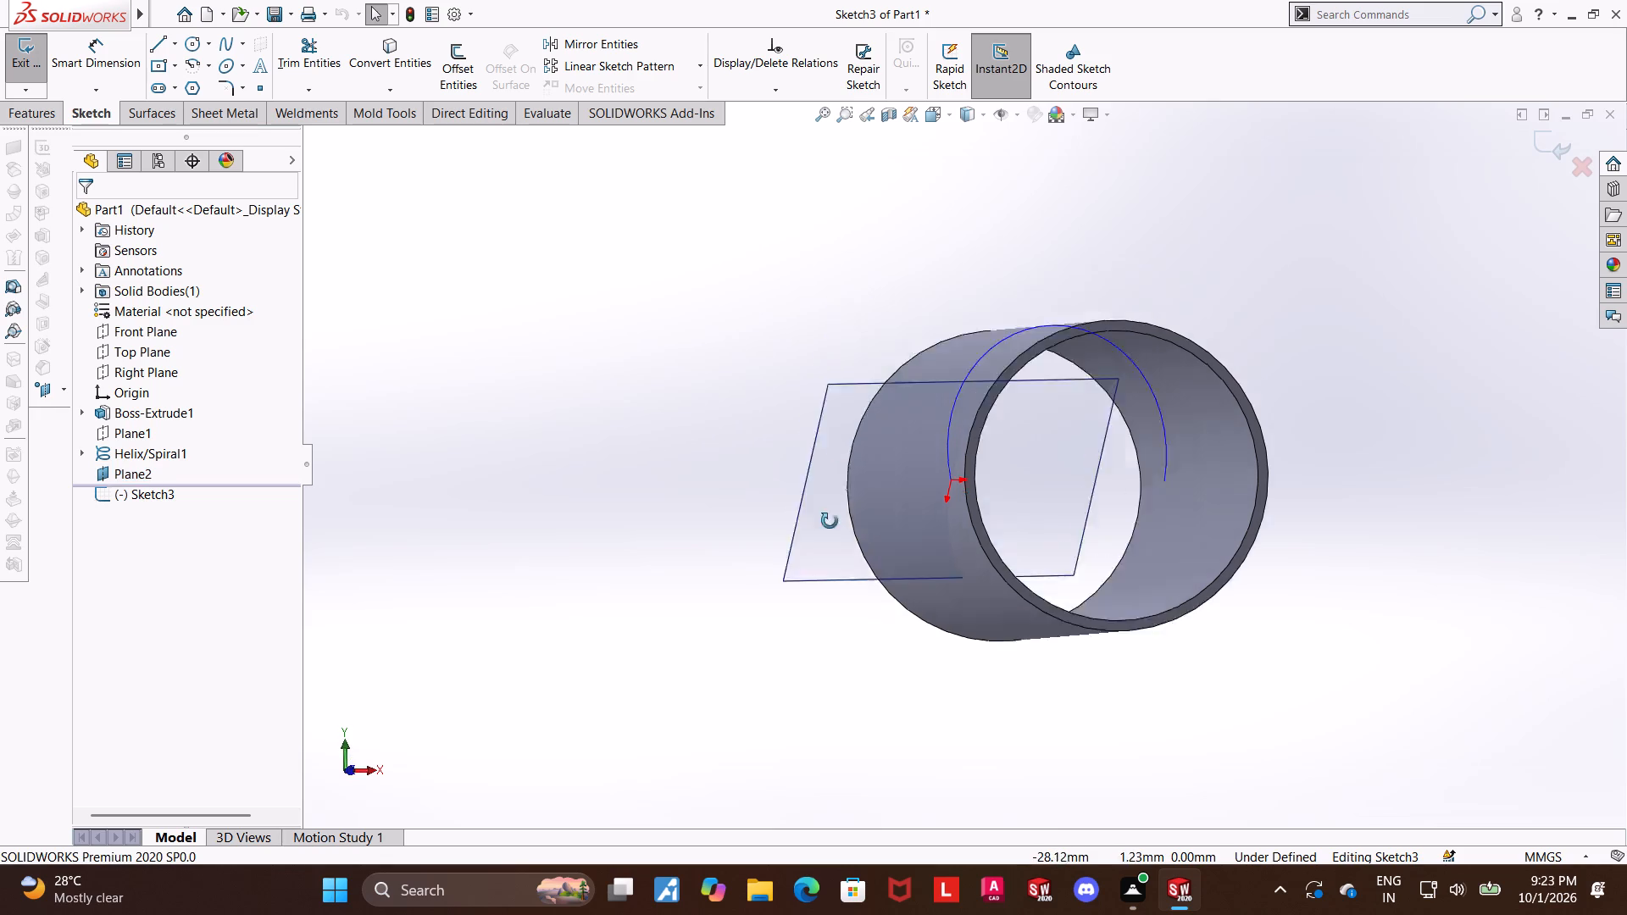
middle_click_drag(830, 521, 816, 793)
left_click(157, 498)
left_click(193, 478)
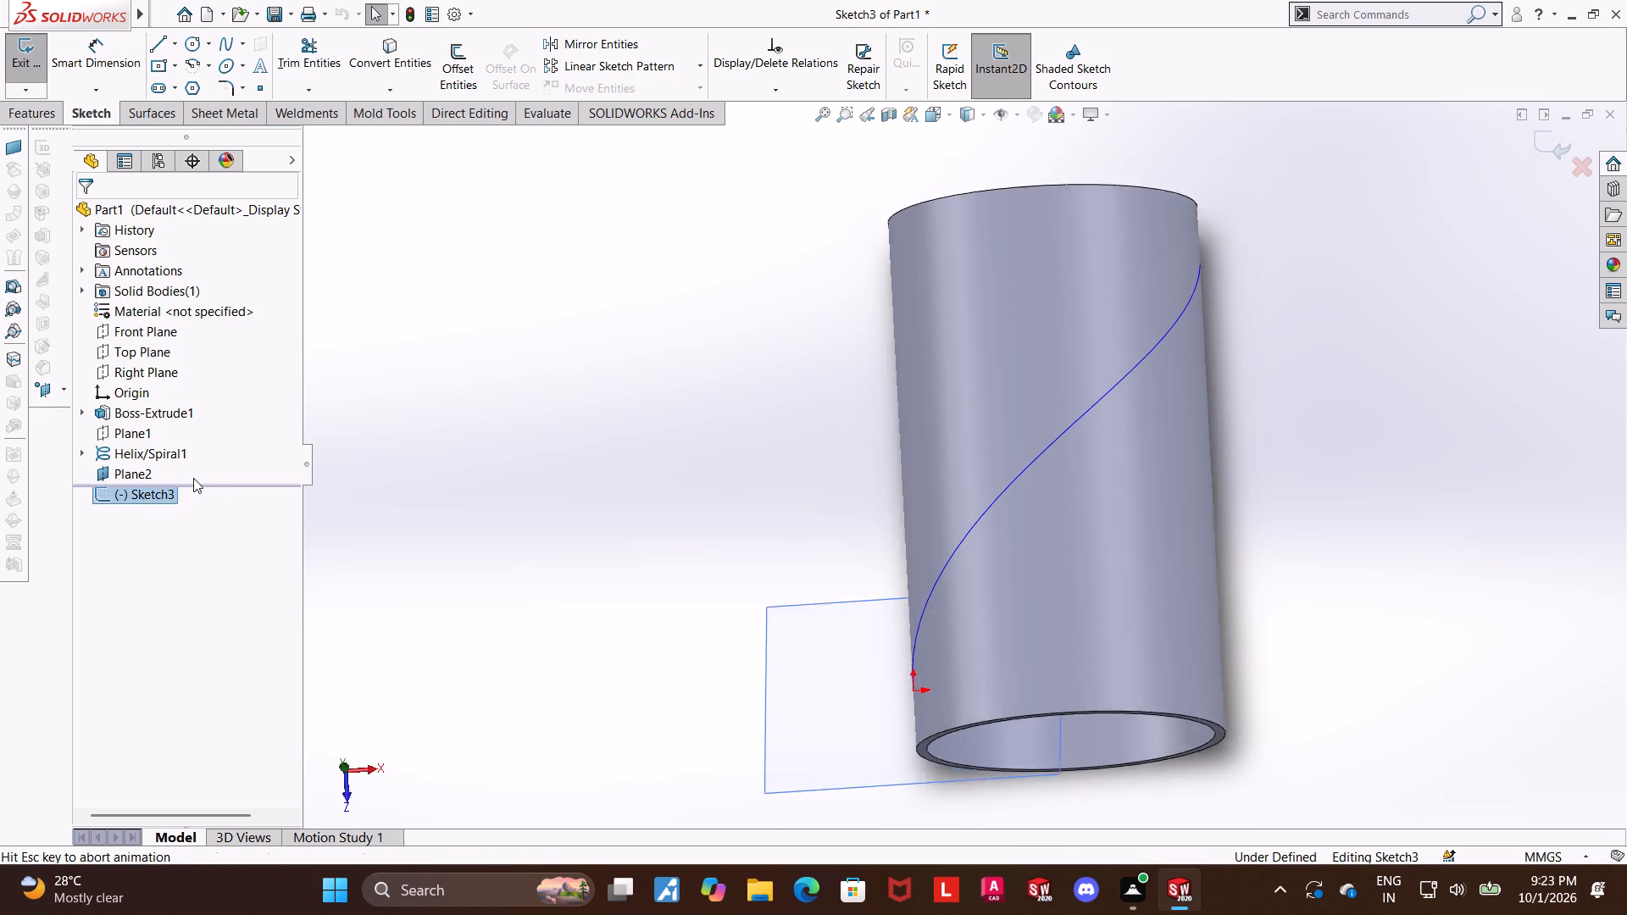
scroll(1034, 702, "down", 3)
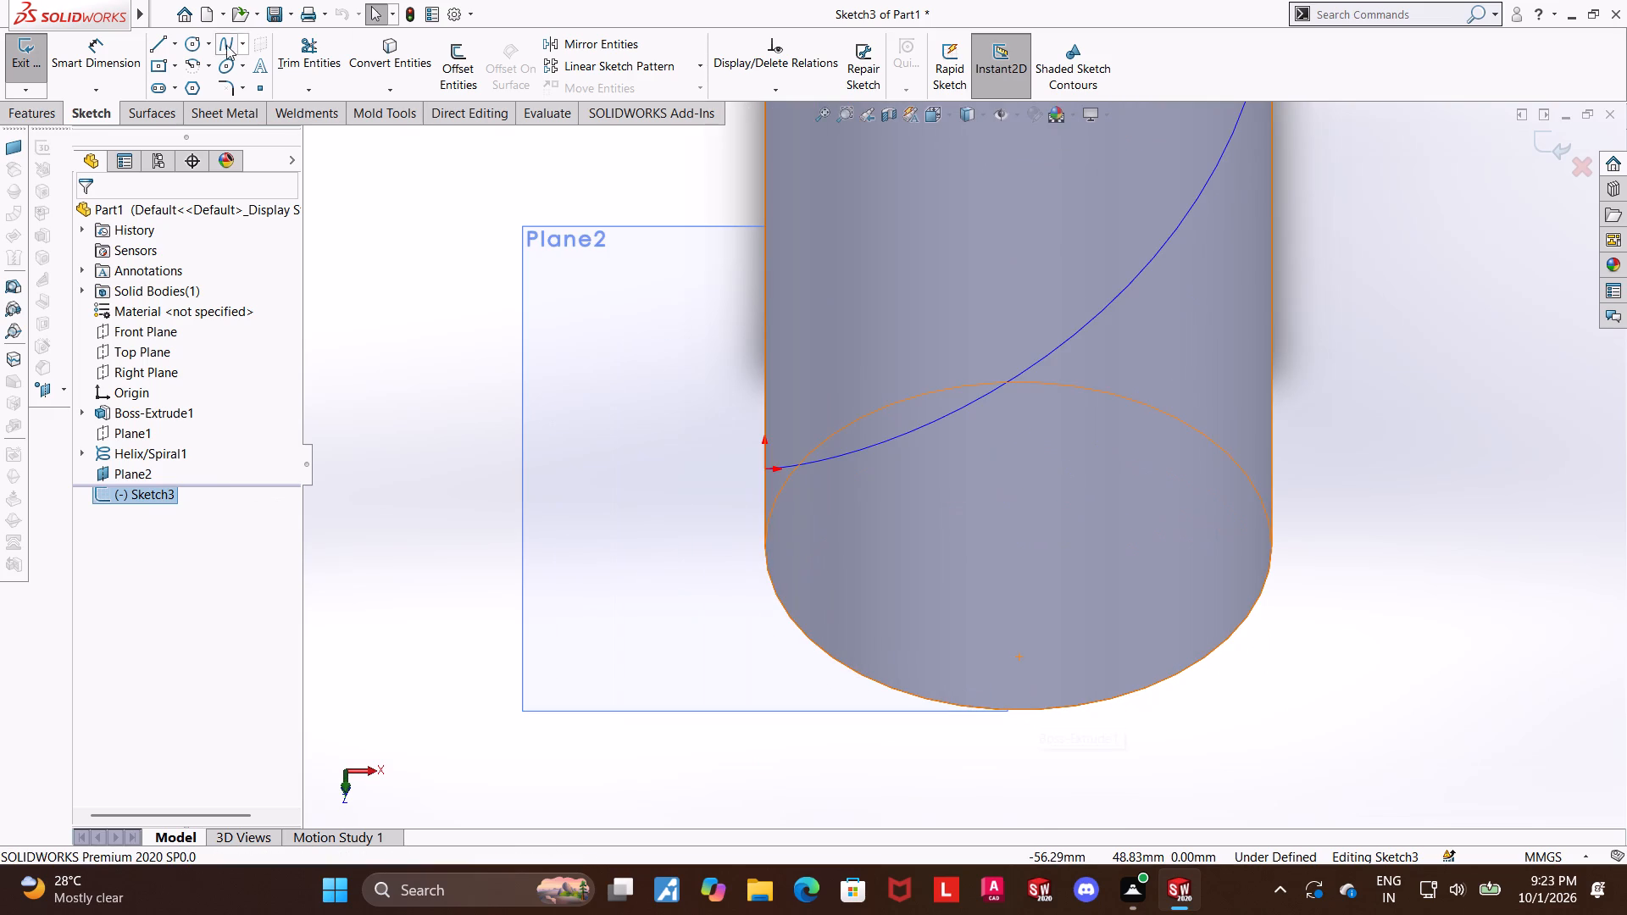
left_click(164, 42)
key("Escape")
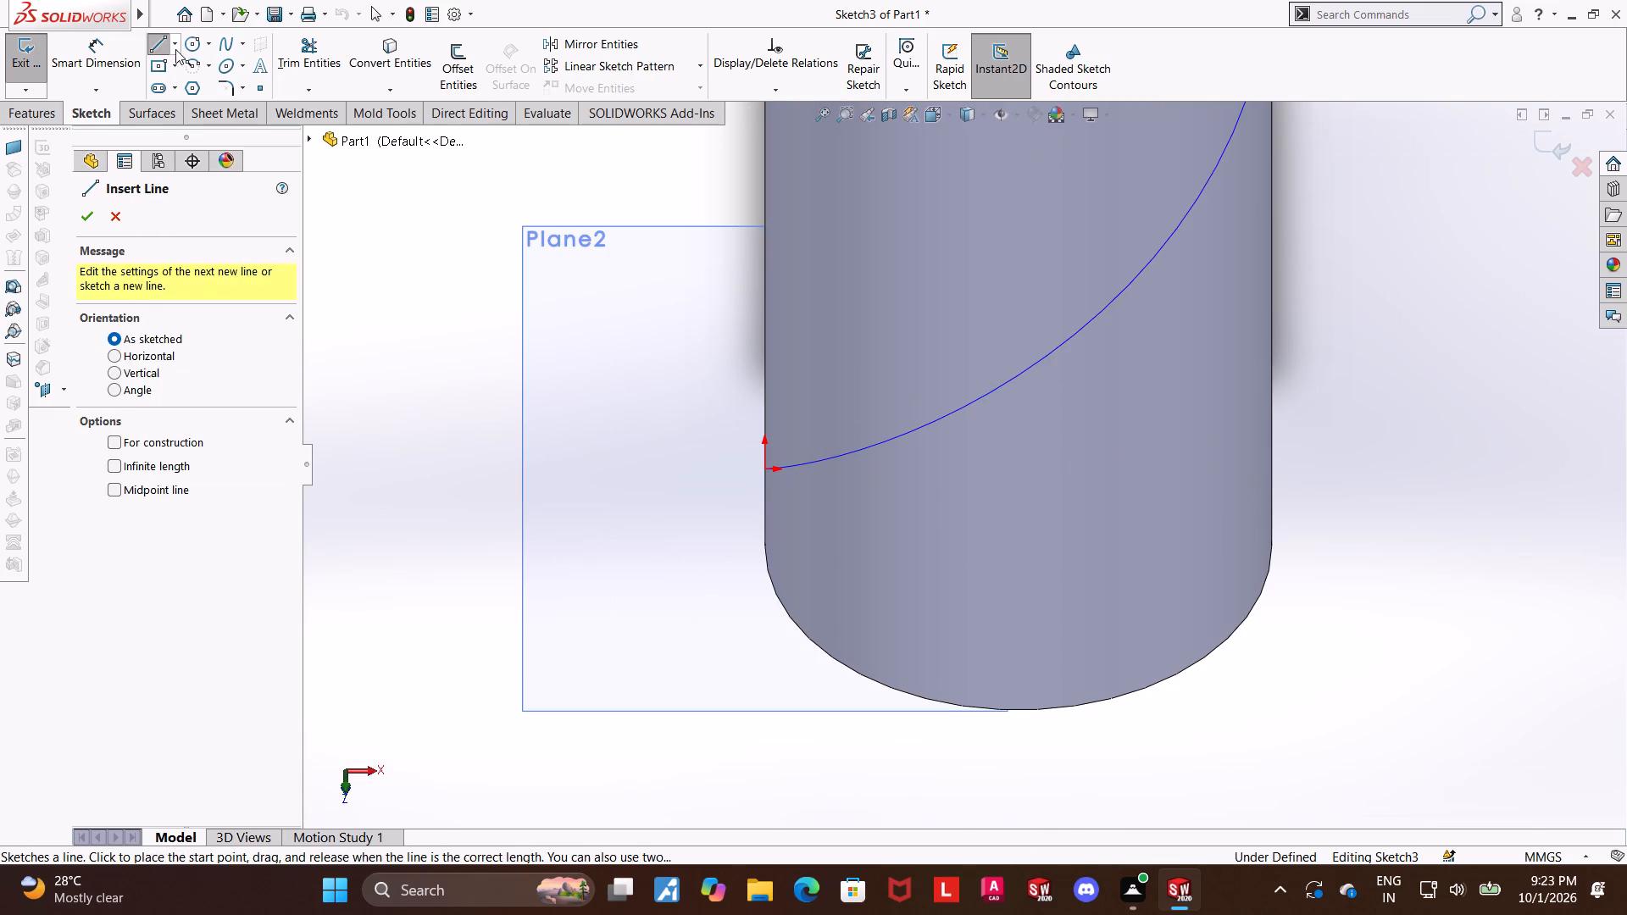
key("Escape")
Sketch a vertical centerline starting beside the helix's start point and running up along the tube's outer edge.
left_click(174, 45)
left_click(184, 95)
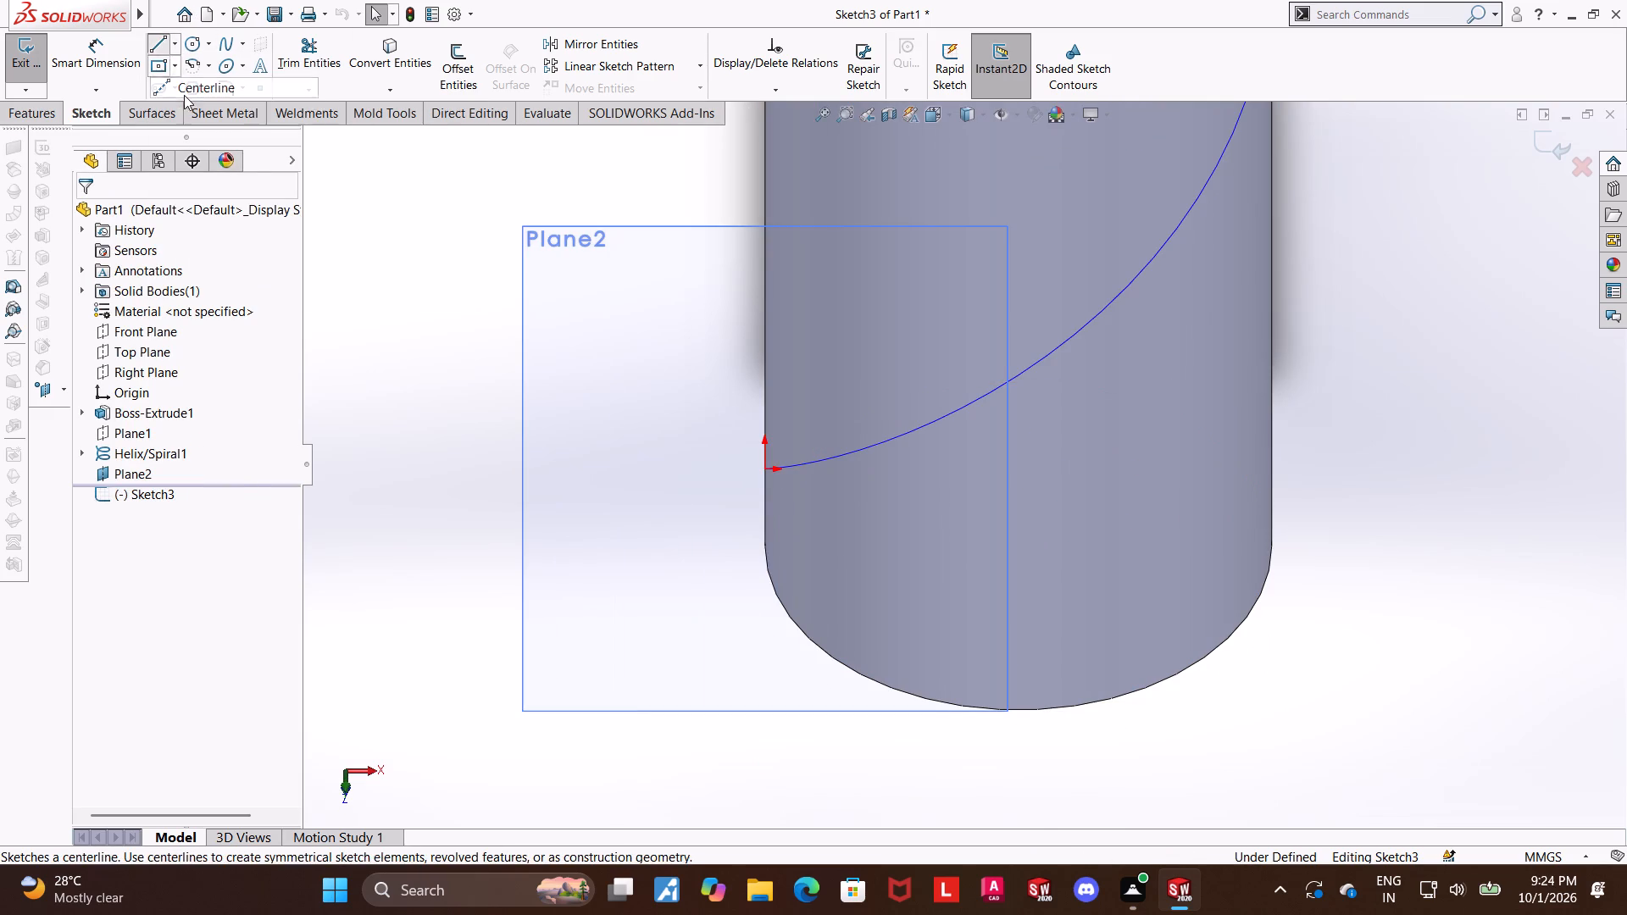
scroll(528, 351, "up", 2)
scroll(821, 466, "down", 5)
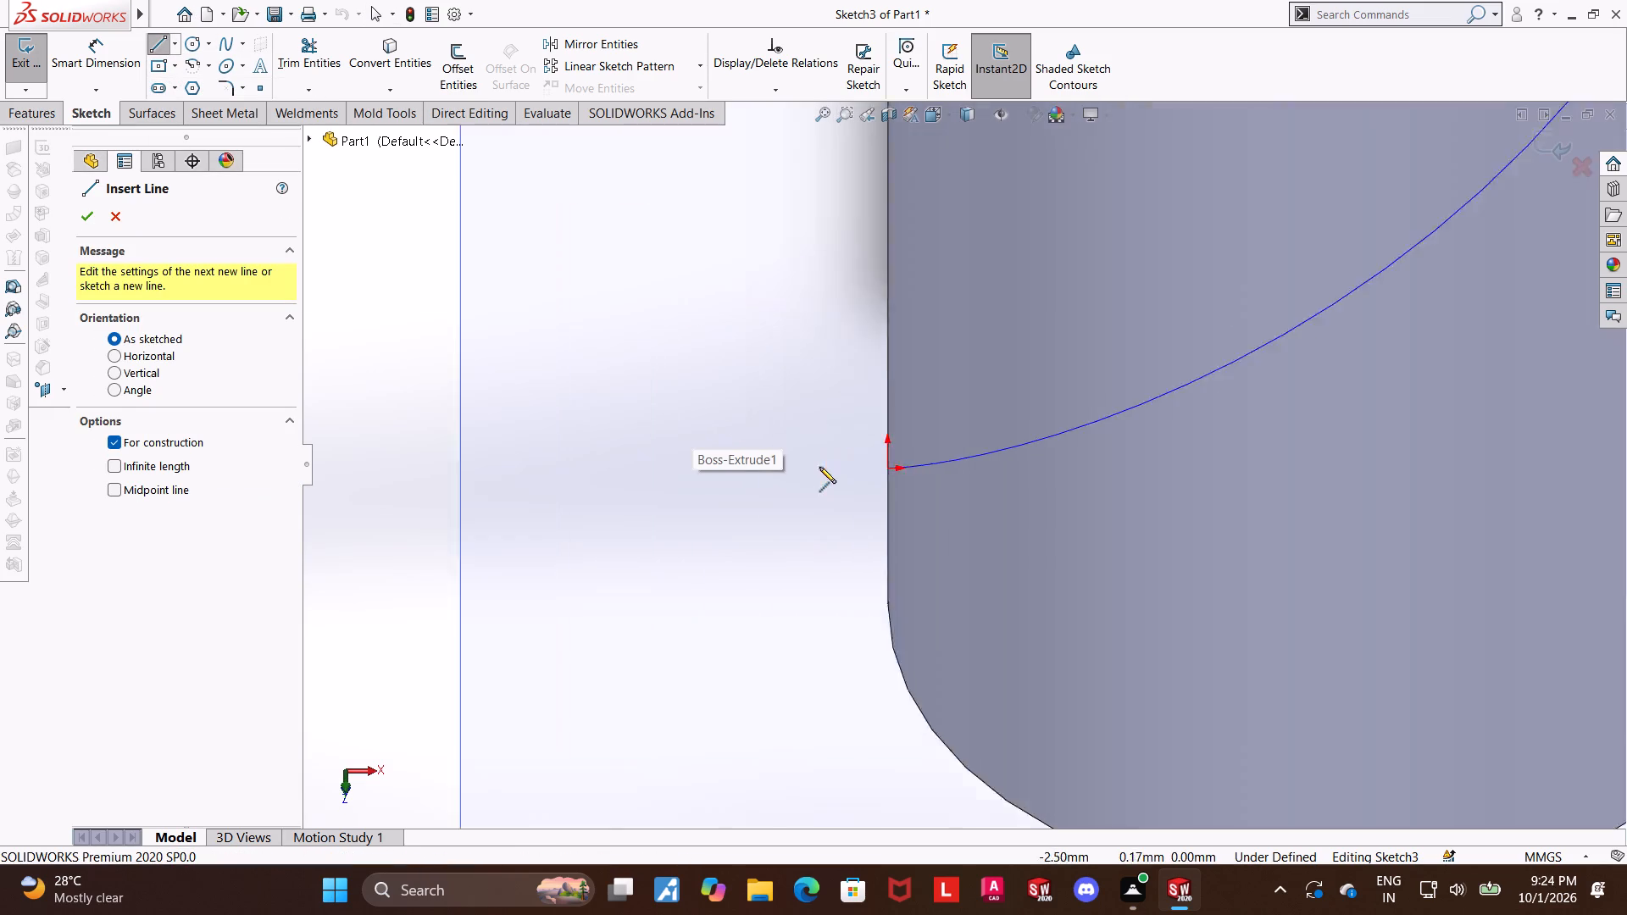
scroll(819, 467, "down", 2)
scroll(931, 468, "up", 4)
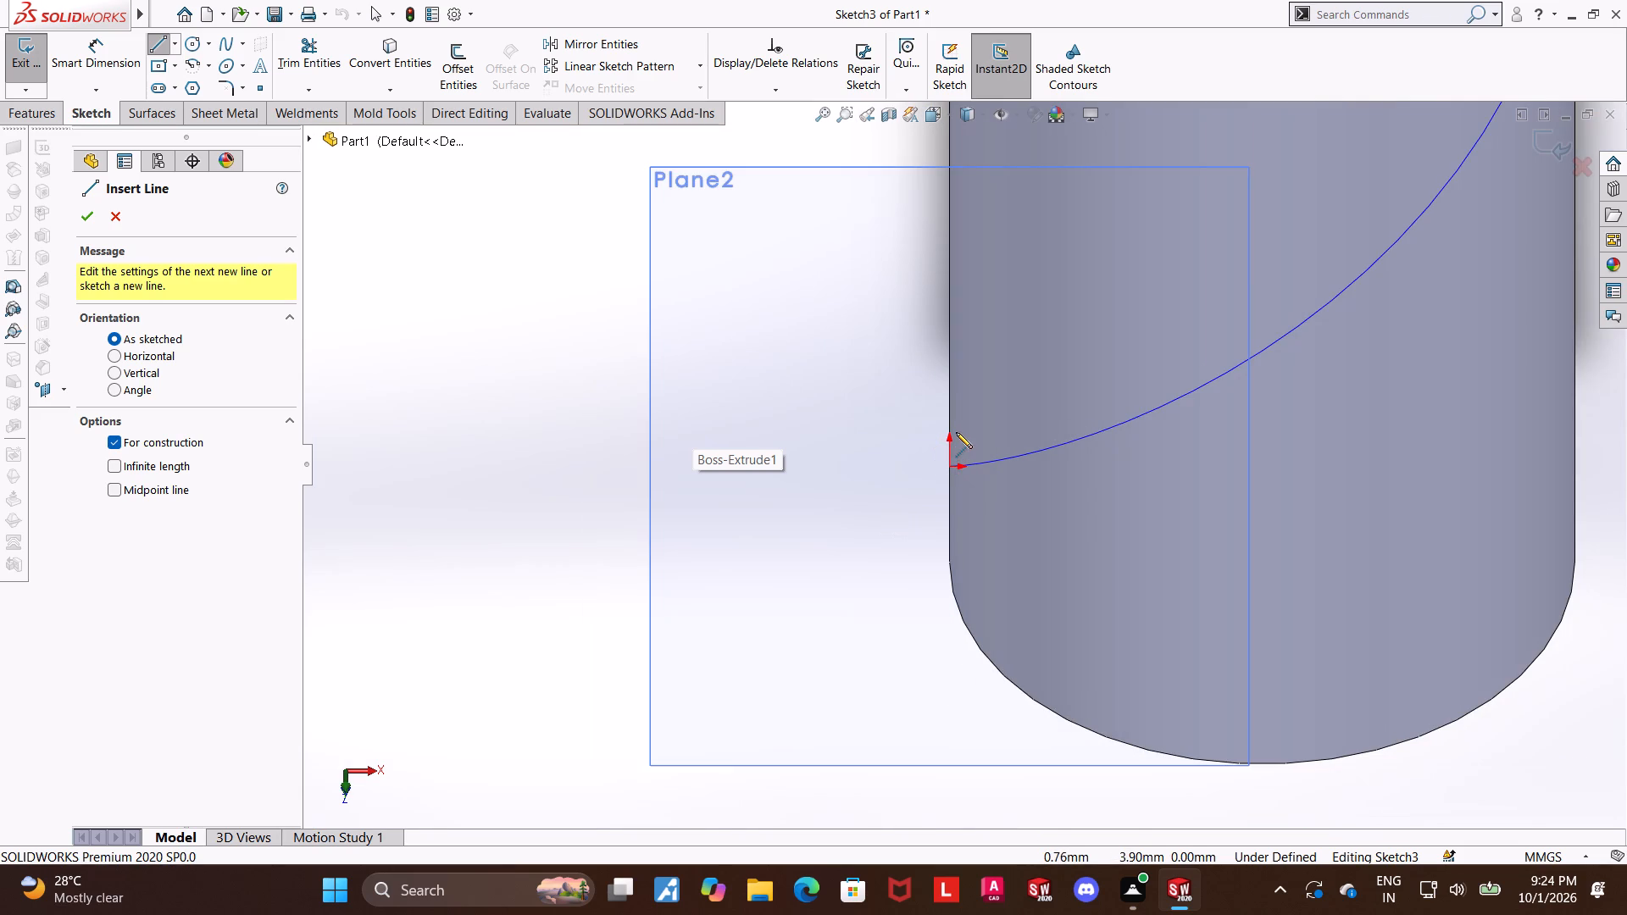
scroll(975, 472, "down", 3)
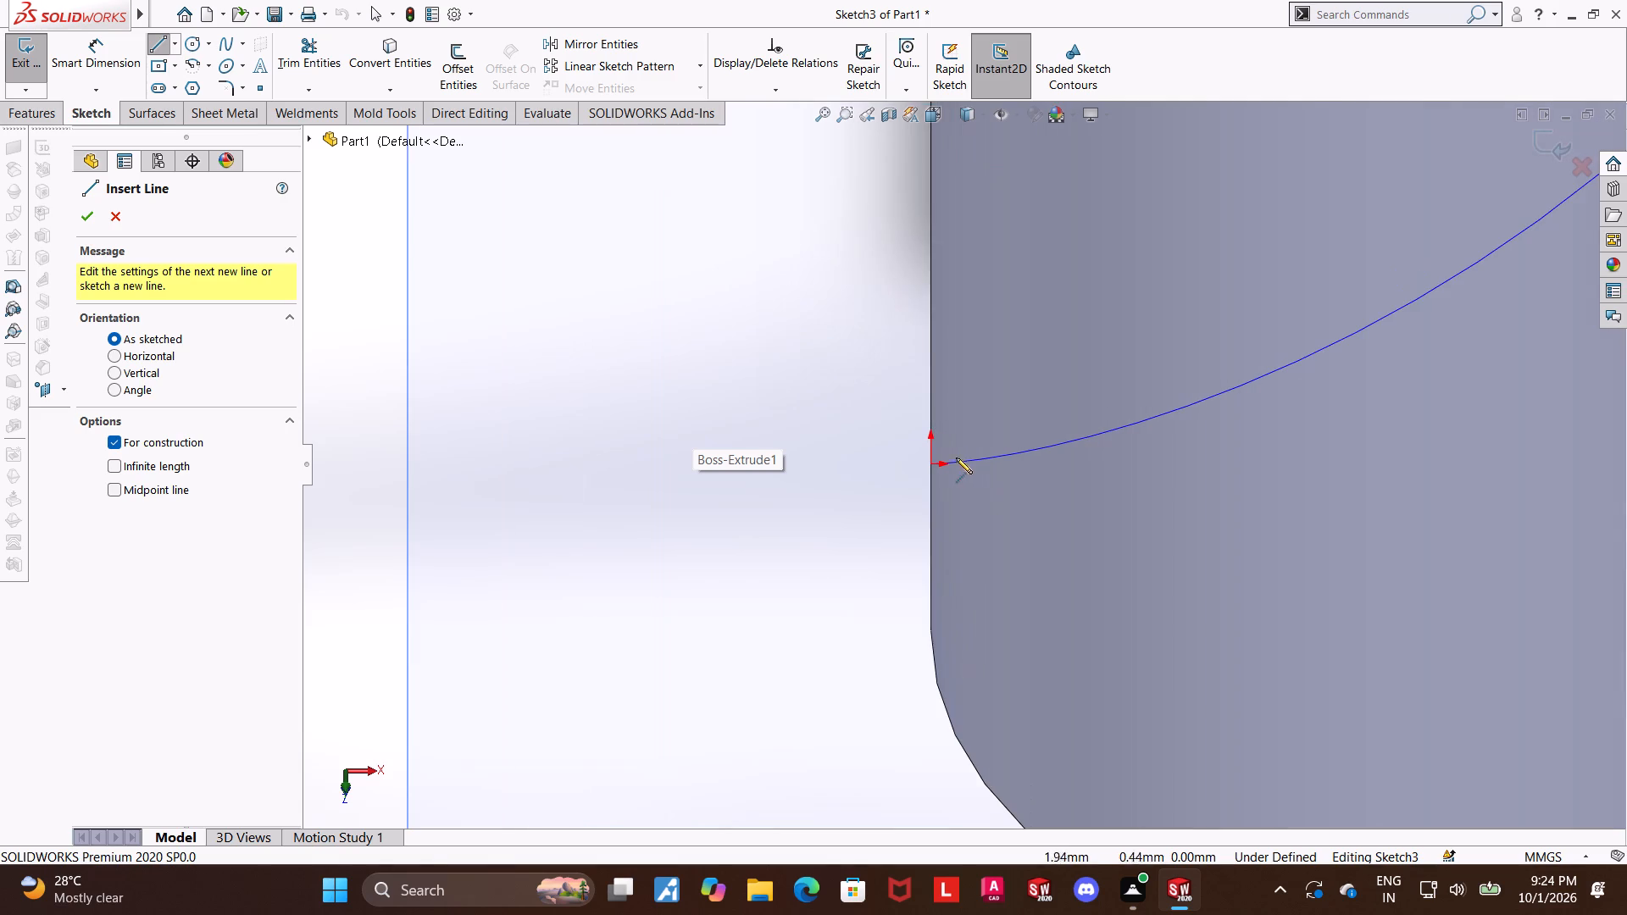
left_click(930, 463)
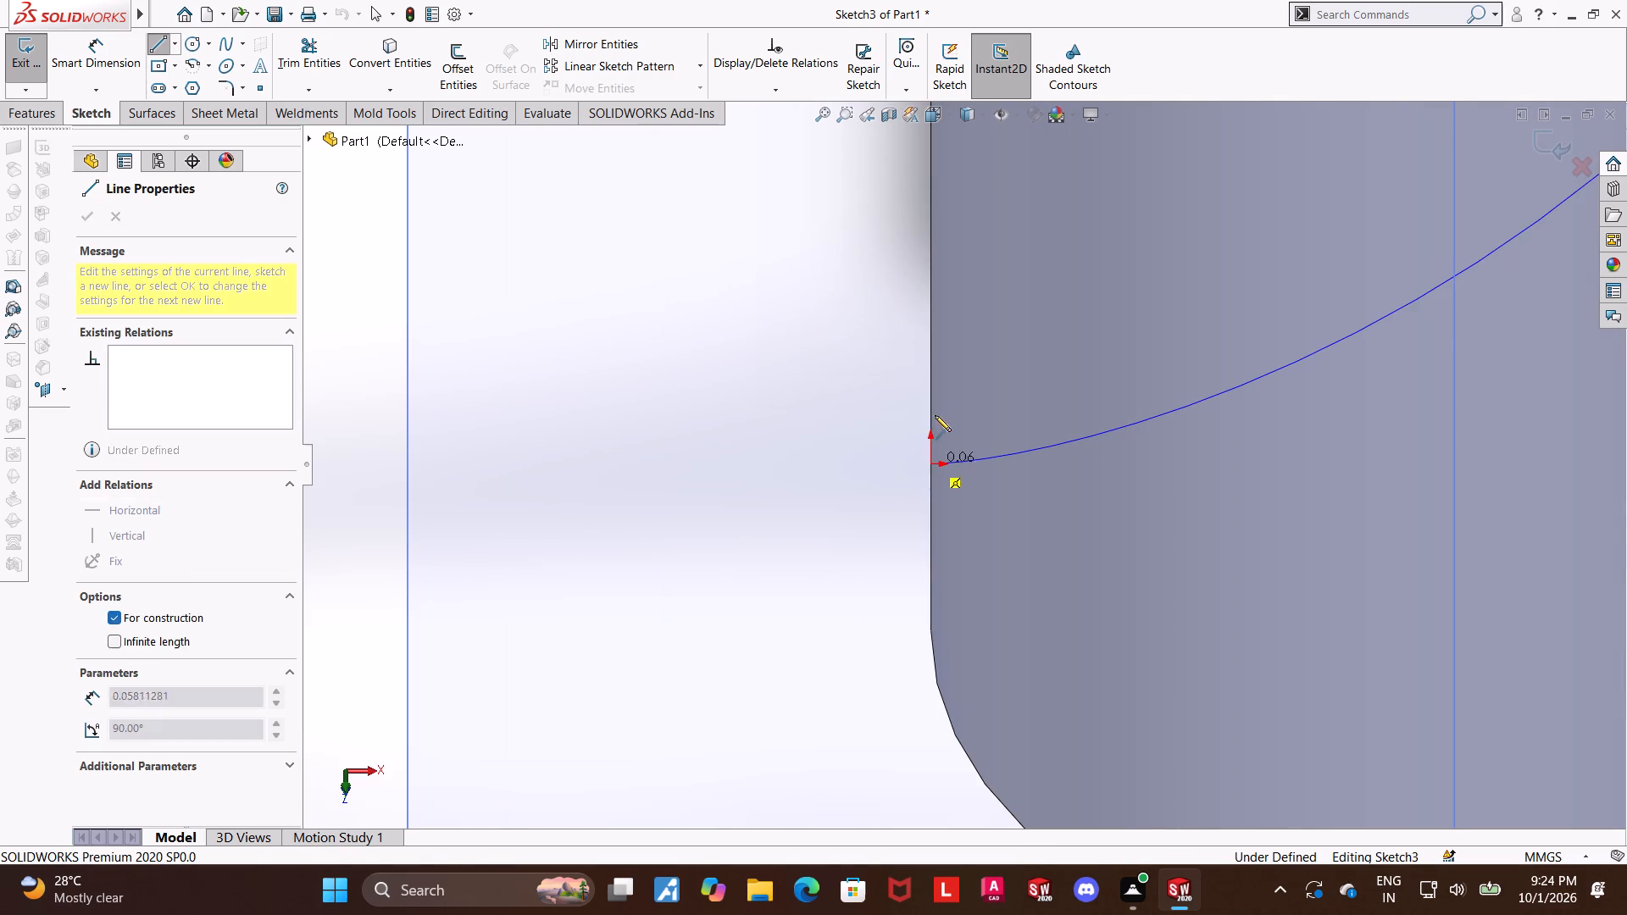
left_click(930, 189)
key("Escape")
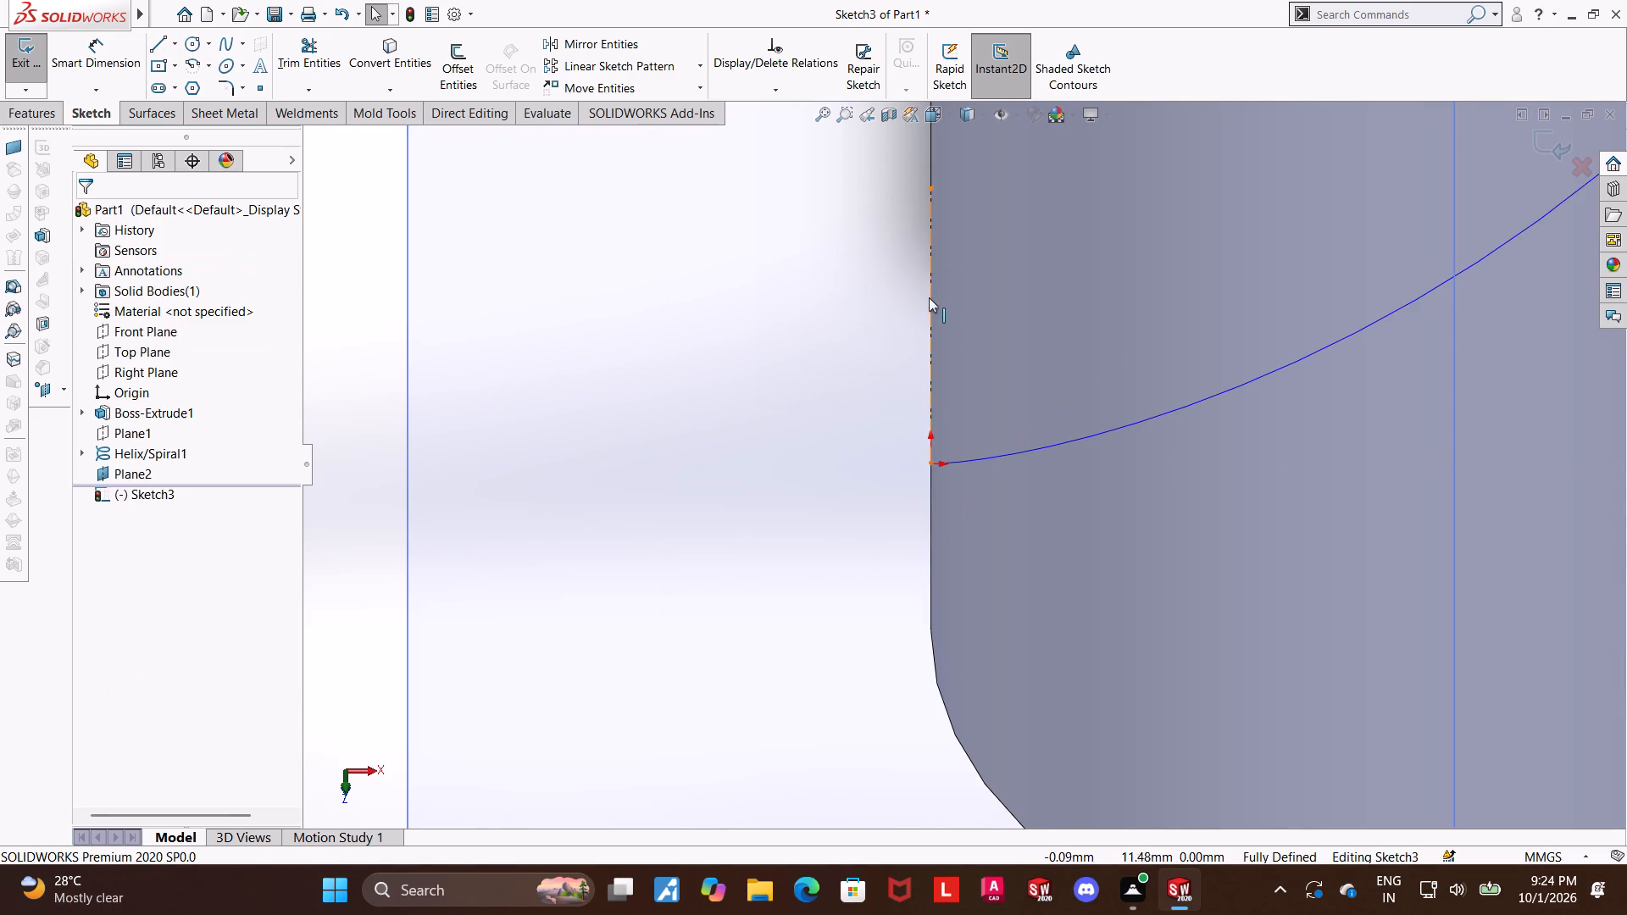
key("Escape")
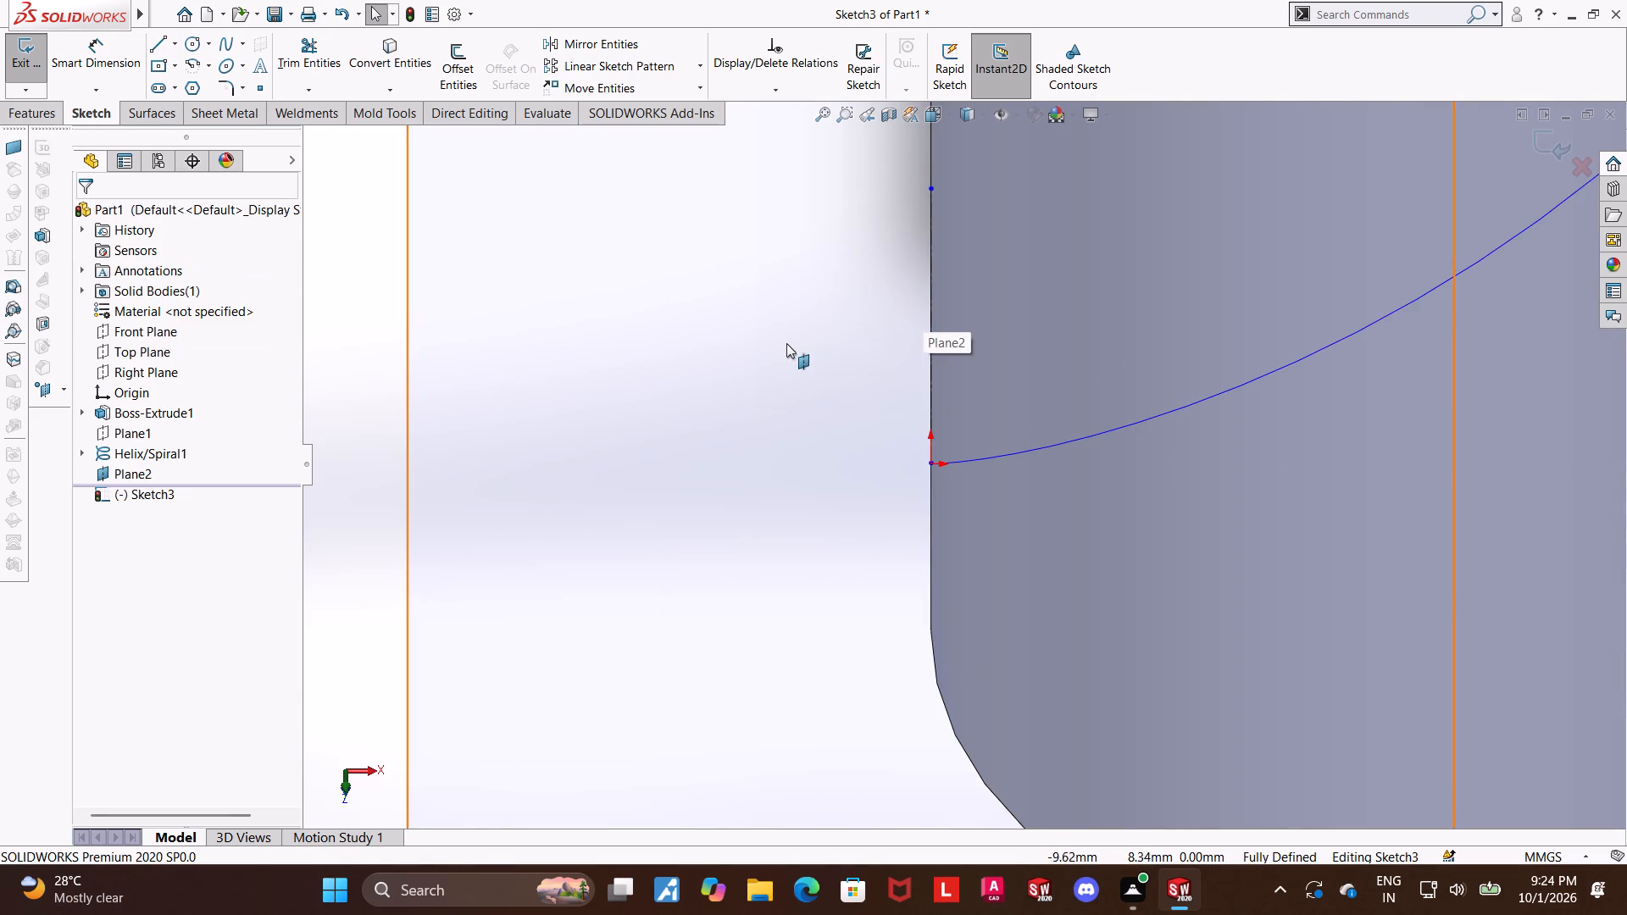
key("Escape")
Examine up close how the centerline's lower endpoint sits relative to the helix's start point and the sketch origin.
scroll(910, 474, "down", 4)
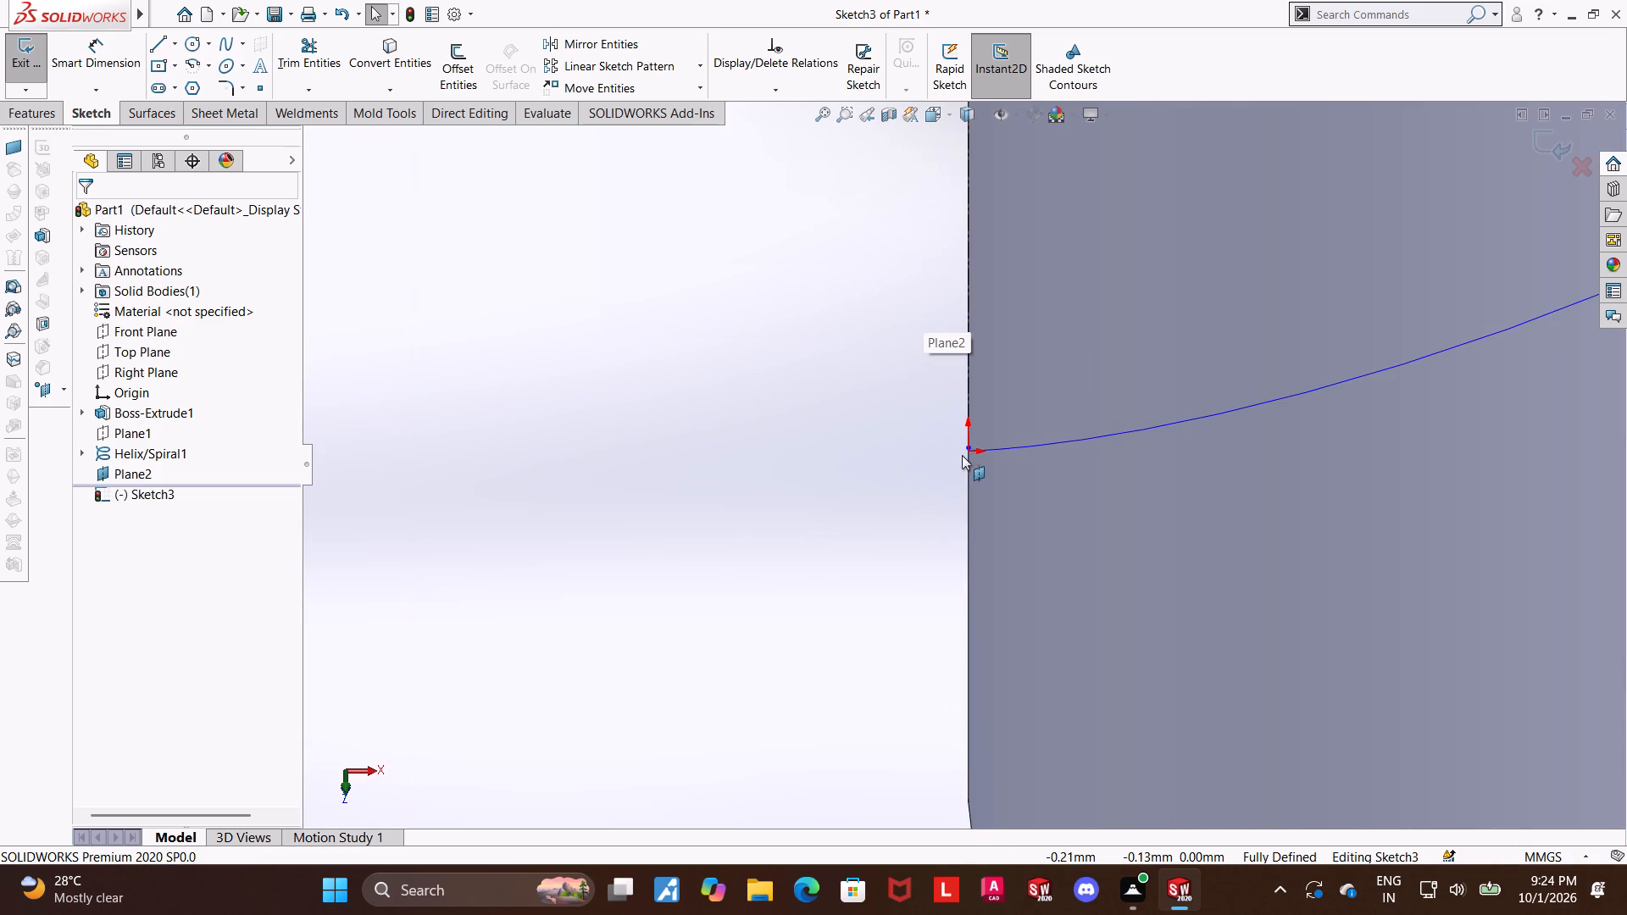
left_click(967, 450)
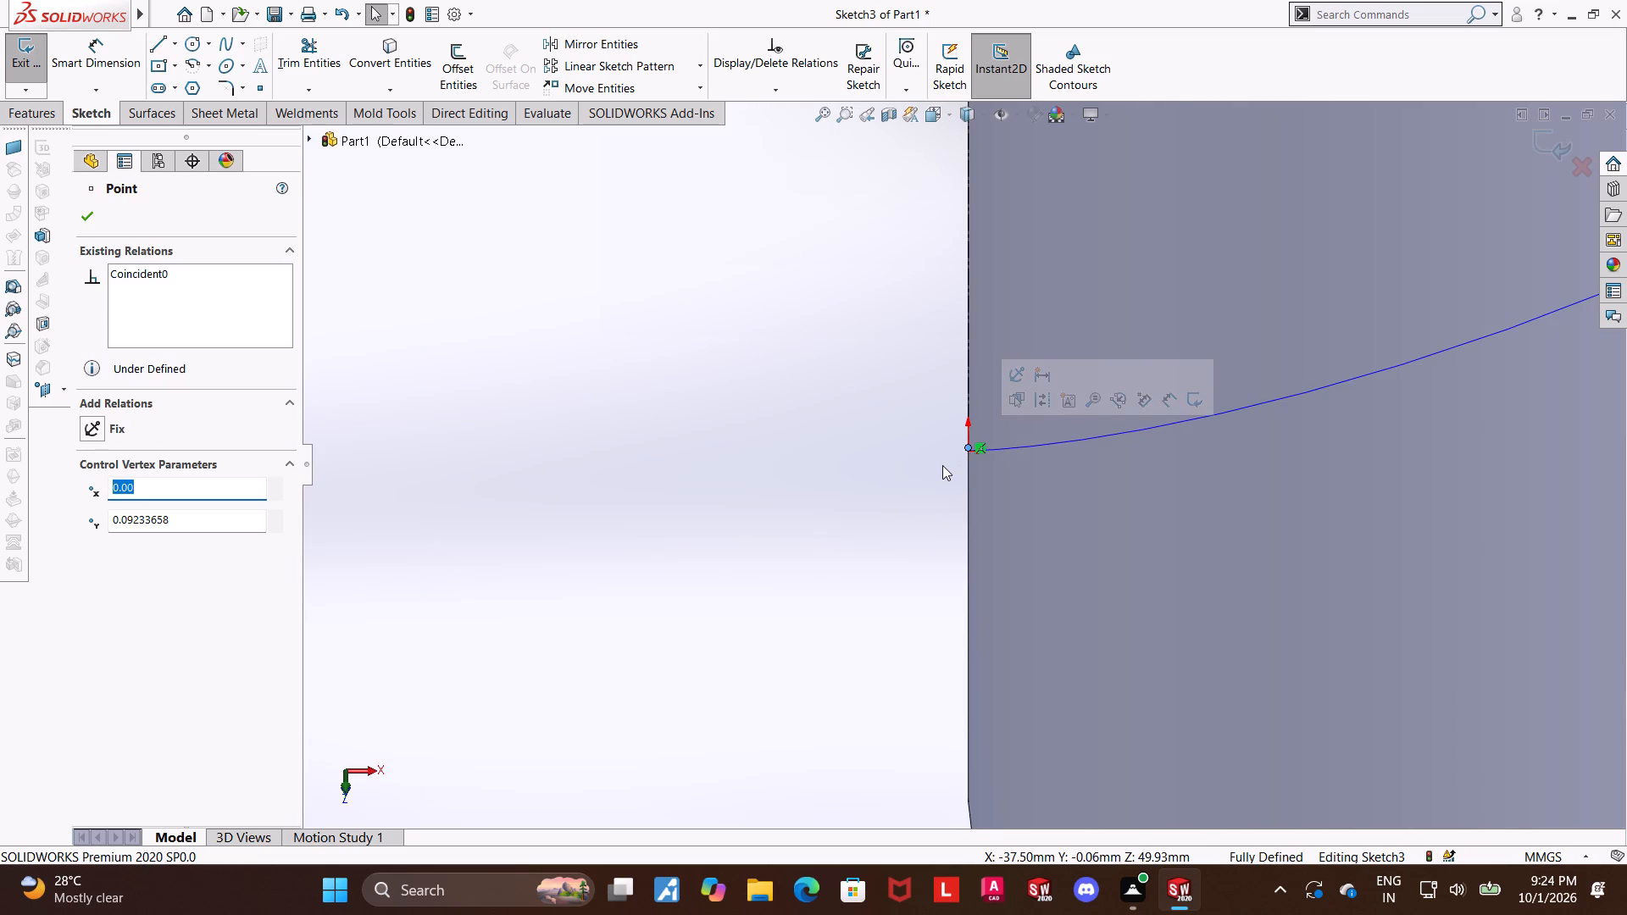
scroll(942, 465, "down", 3)
left_click(943, 464)
scroll(1036, 446, "down", 5)
scroll(913, 442, "down", 6)
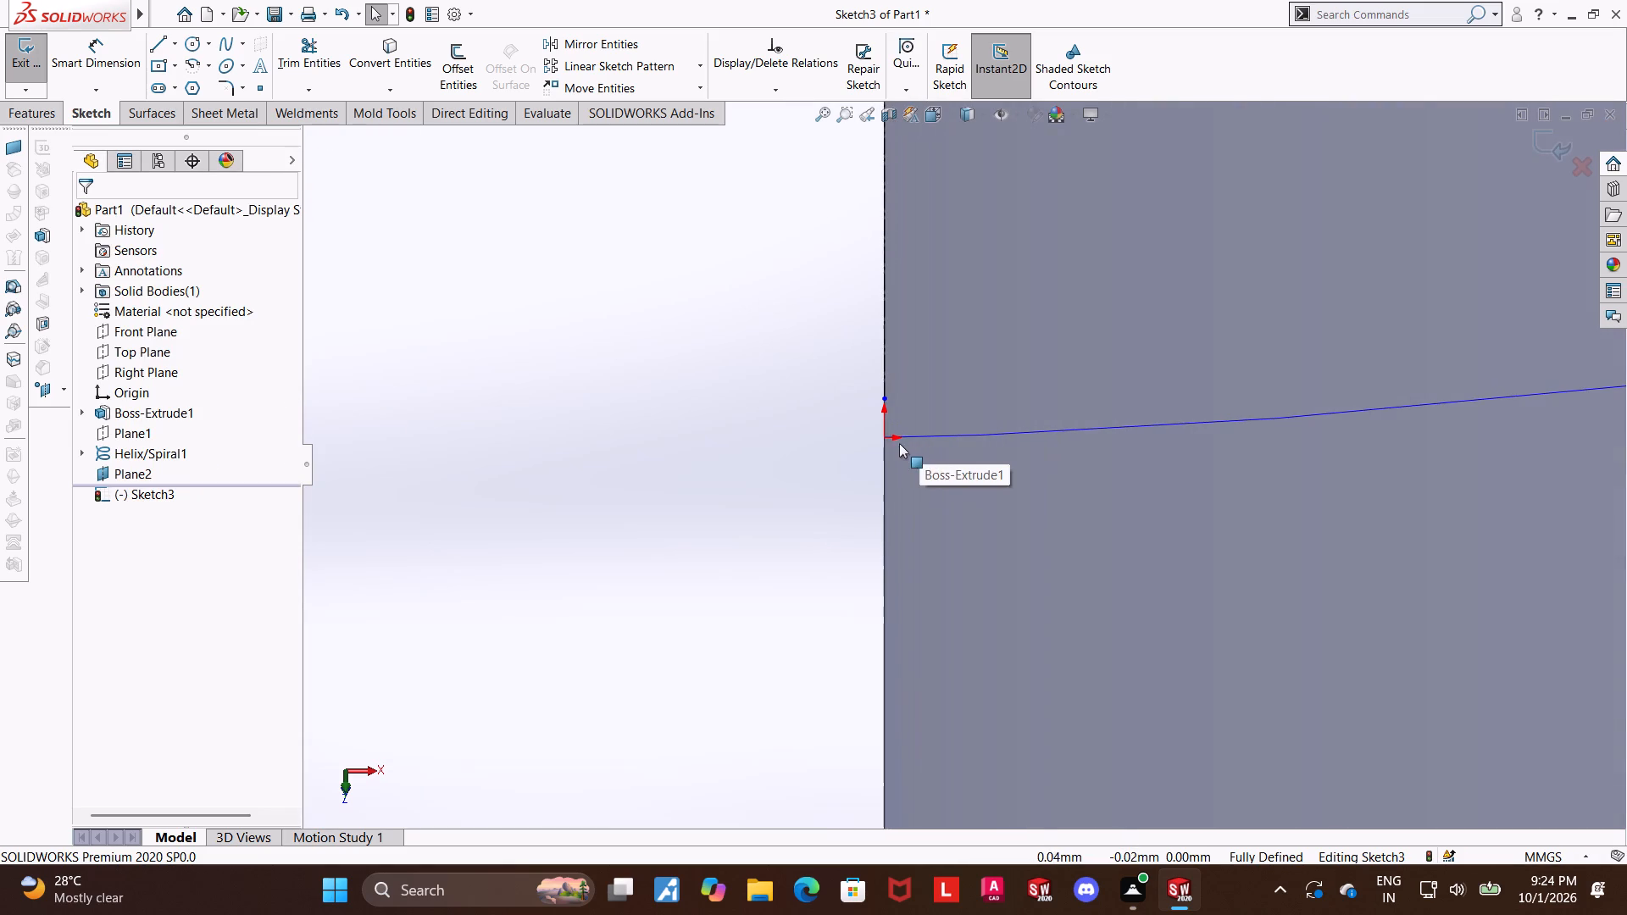
scroll(885, 441, "up", 4)
middle_click_drag(866, 505, 865, 413)
scroll(867, 413, "up", 11)
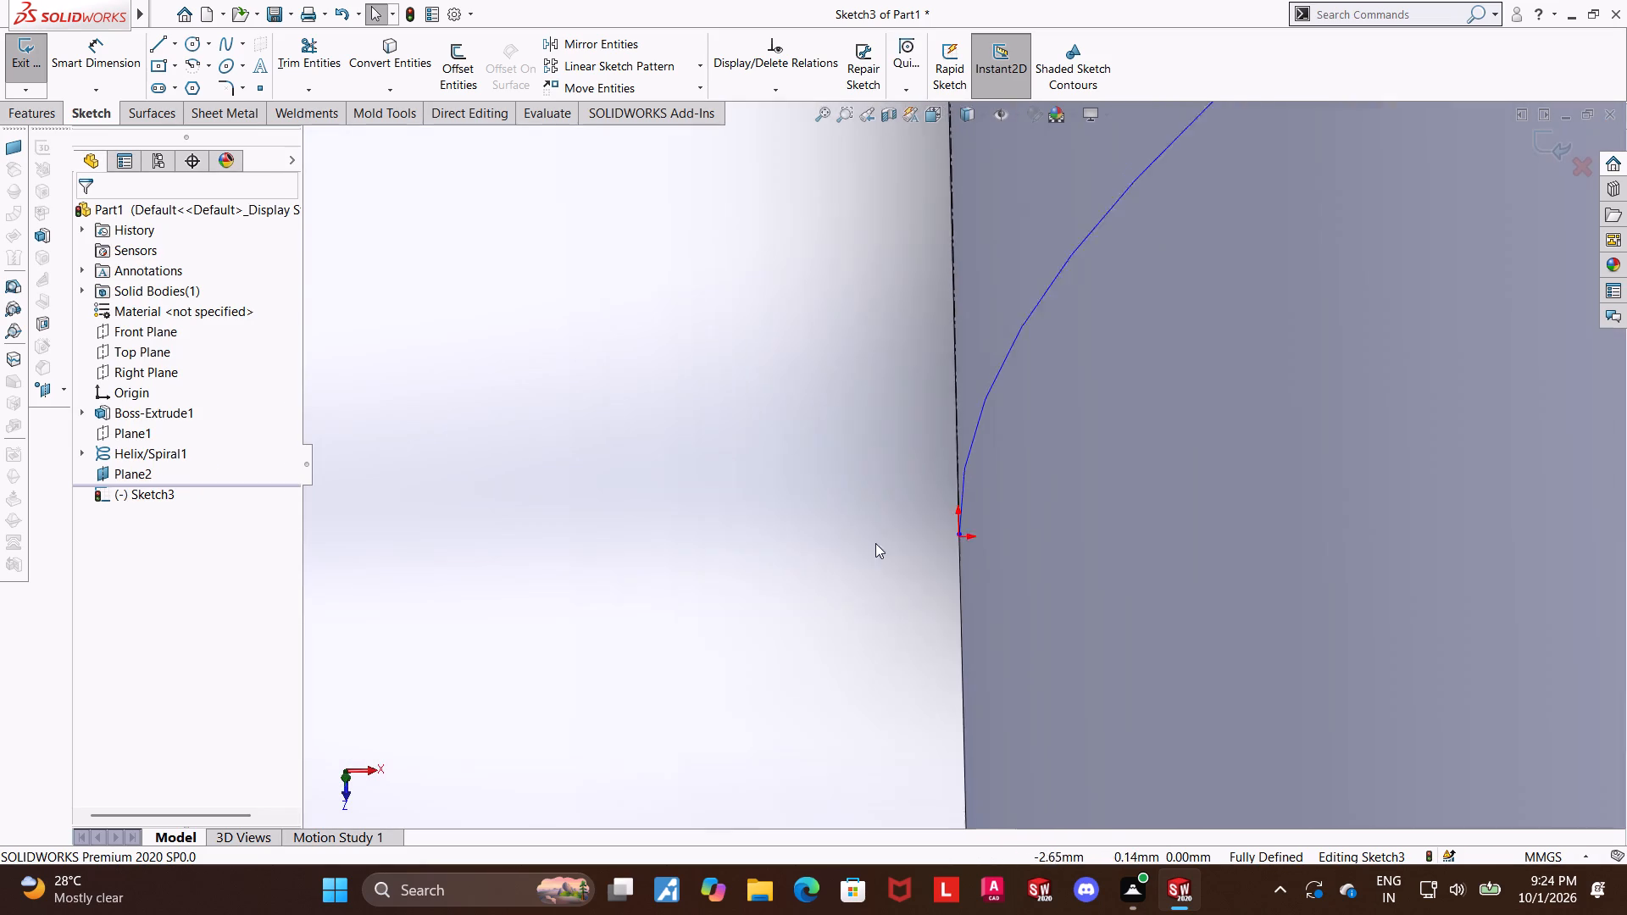
scroll(875, 543, "up", 1)
middle_click_drag(891, 560, 883, 574)
scroll(885, 563, "up", 6)
middle_click_drag(929, 605, 943, 535)
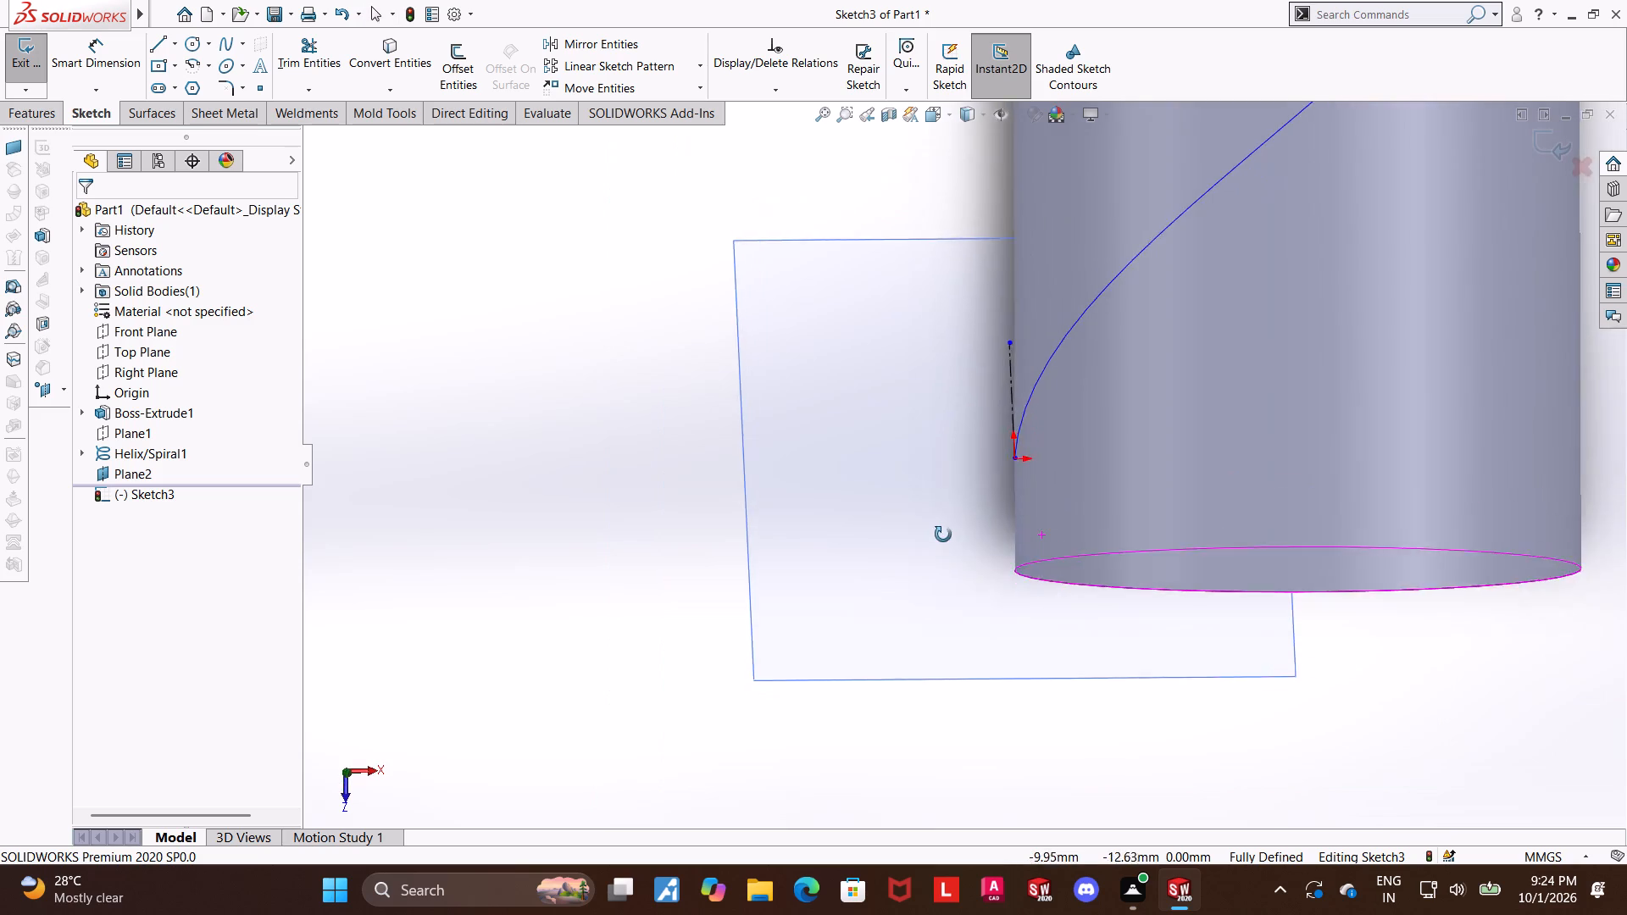
middle_click_drag(943, 535, 995, 437)
scroll(995, 439, "up", 1)
scroll(993, 478, "down", 7)
scroll(844, 531, "down", 6)
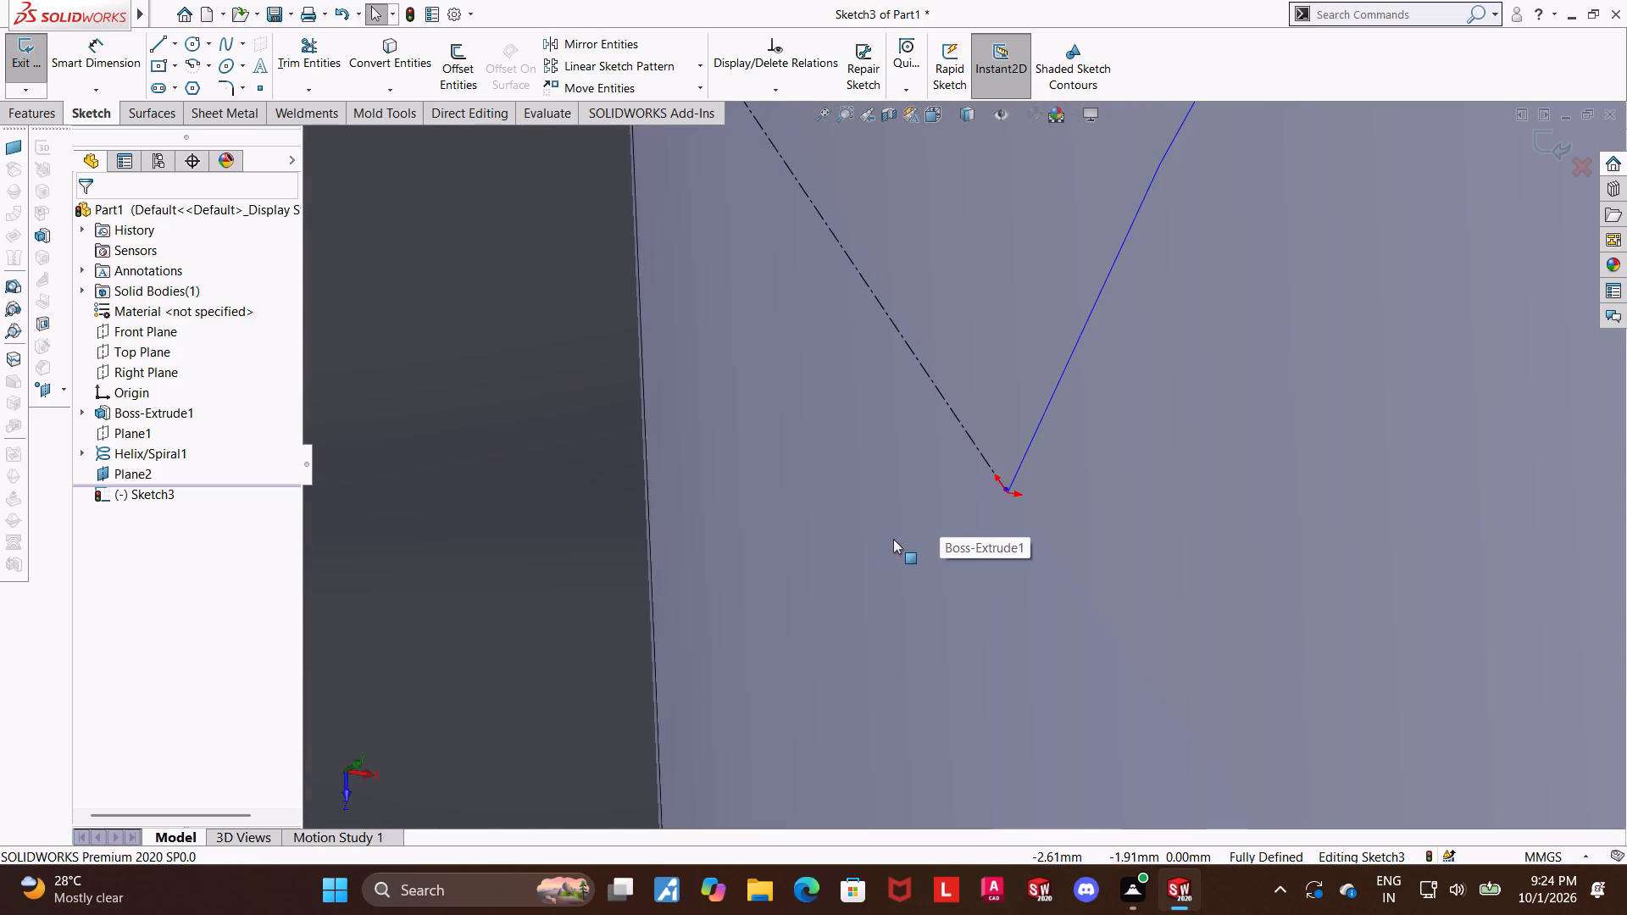
key("Escape")
scroll(997, 488, "down", 16)
scroll(925, 496, "down", 1)
key("Escape")
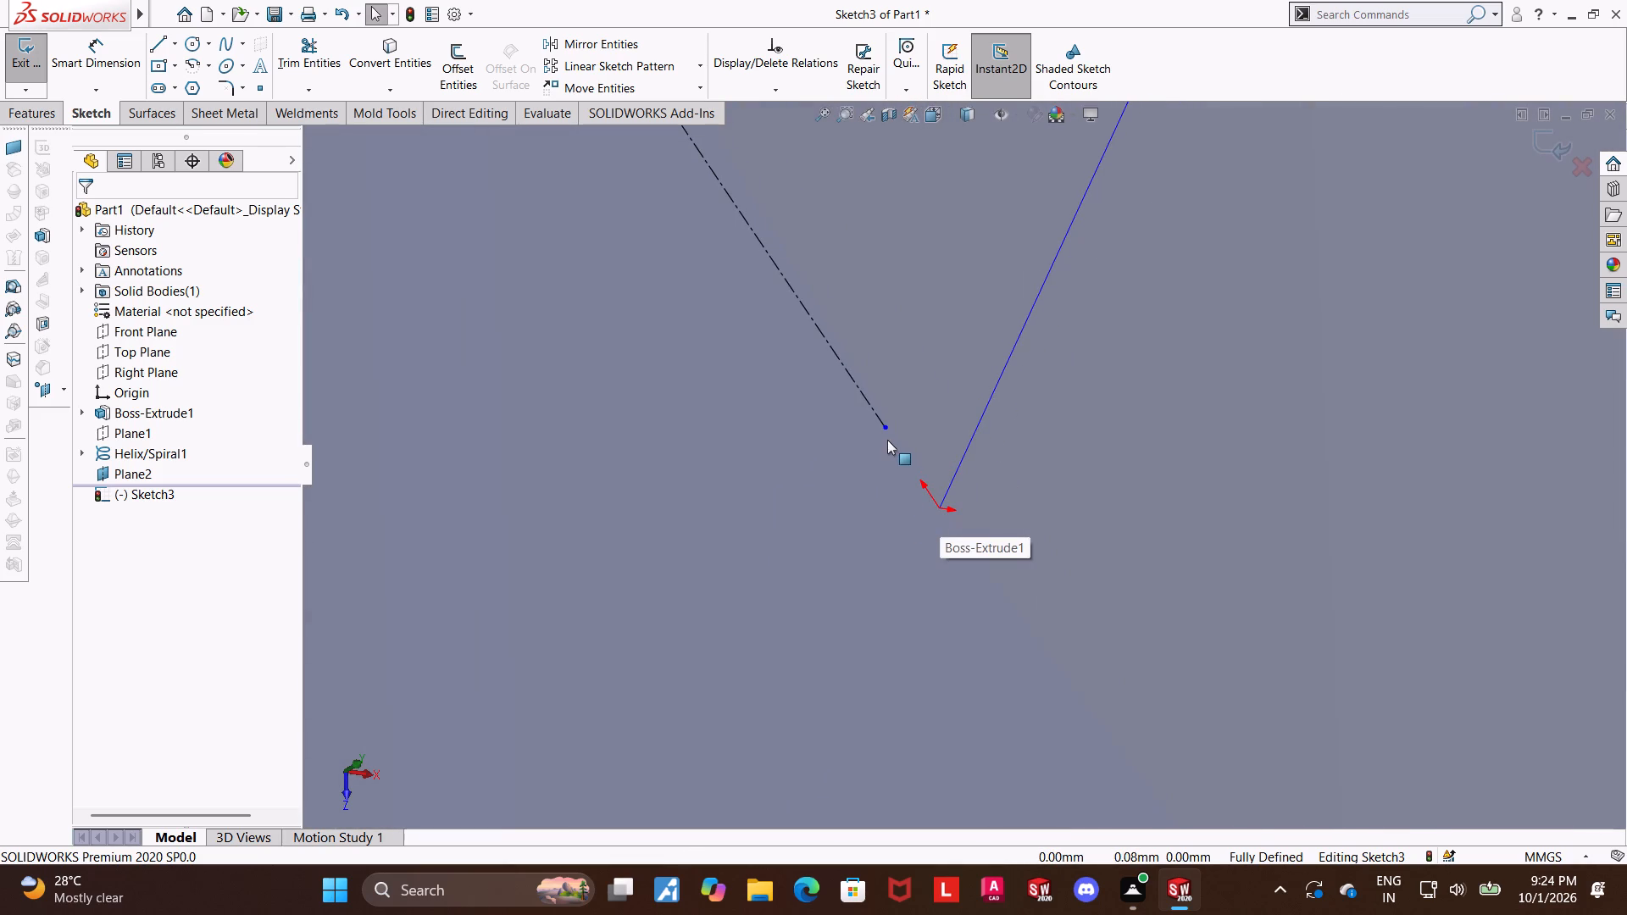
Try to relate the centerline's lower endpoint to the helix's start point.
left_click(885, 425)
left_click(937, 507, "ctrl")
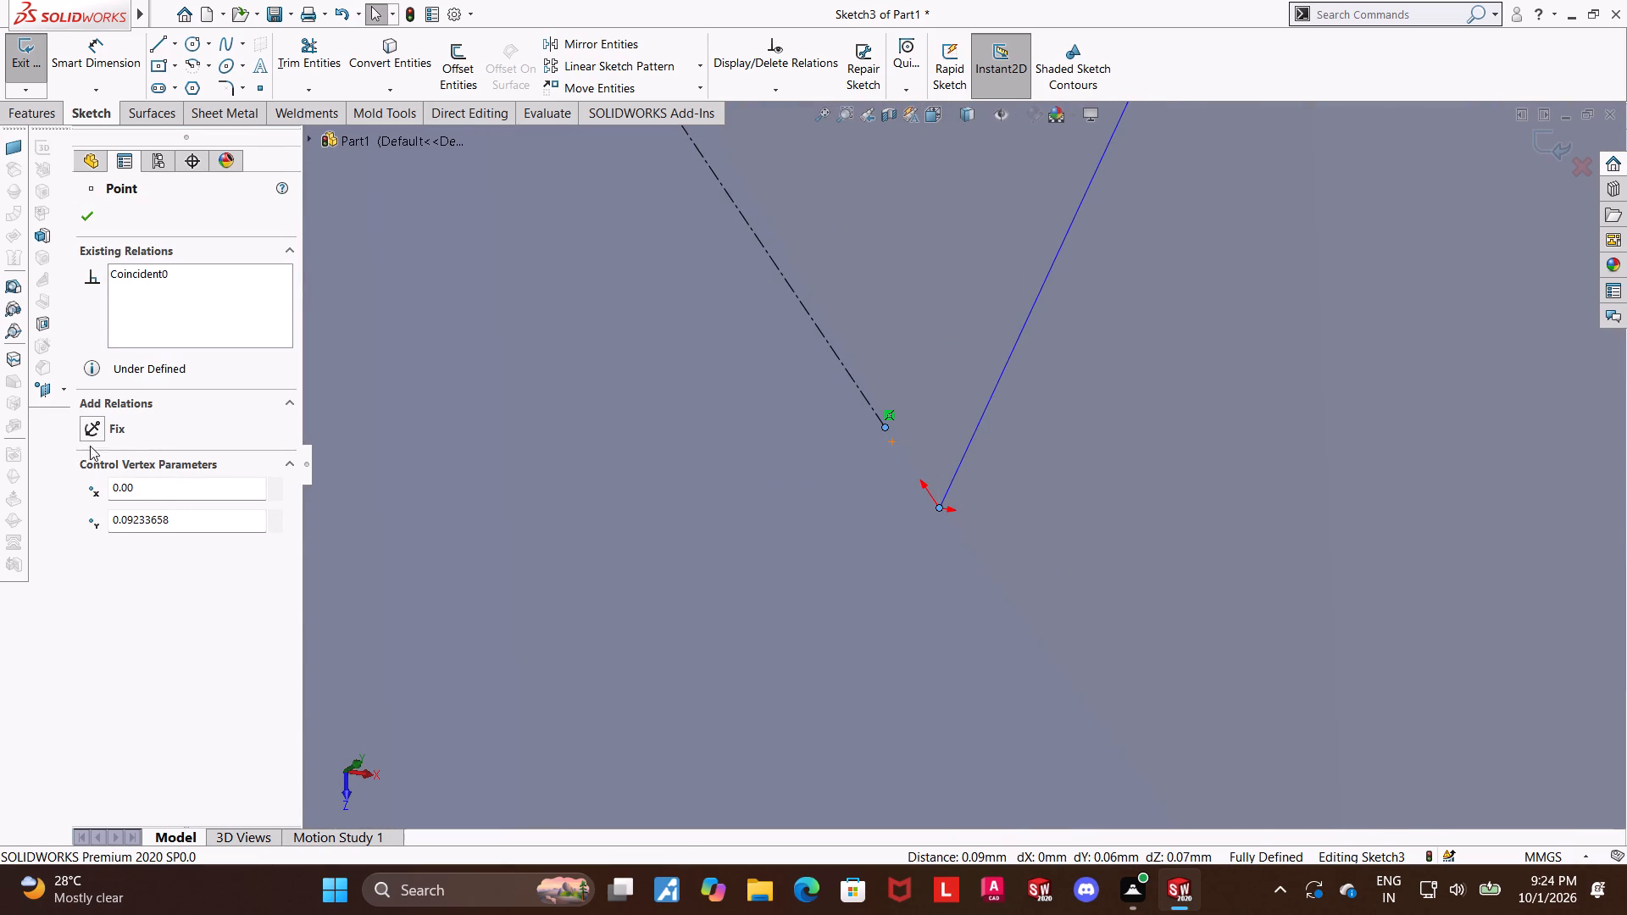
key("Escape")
Delete the coincident relation on the centerline's lower endpoint.
left_click(938, 509)
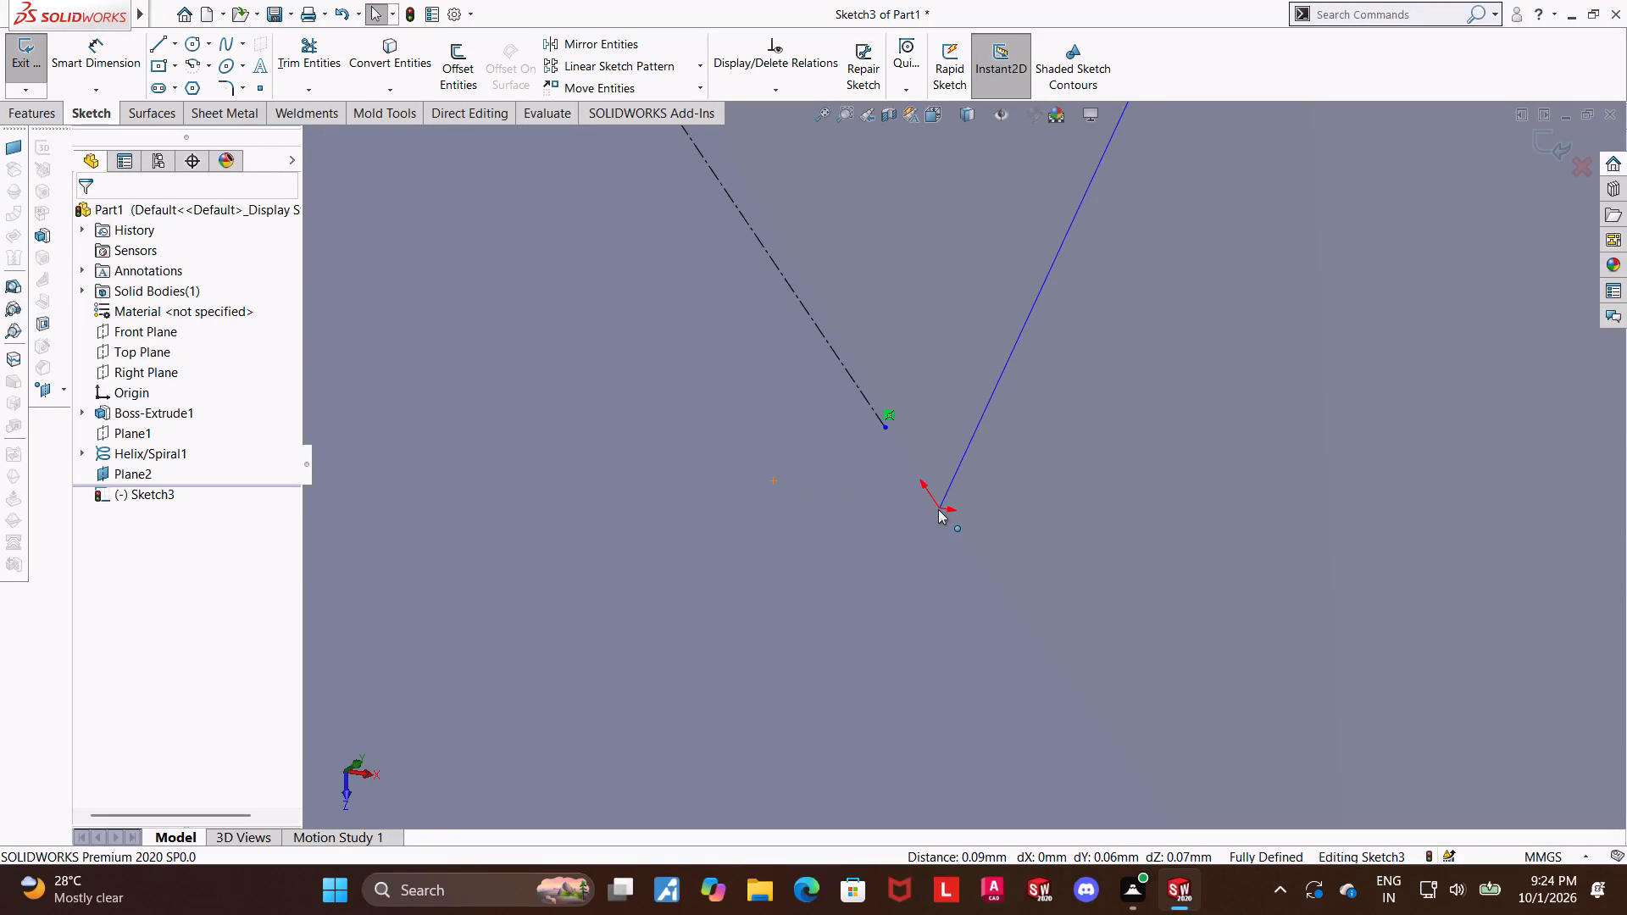
left_click(882, 426, "ctrl")
right_click(889, 414)
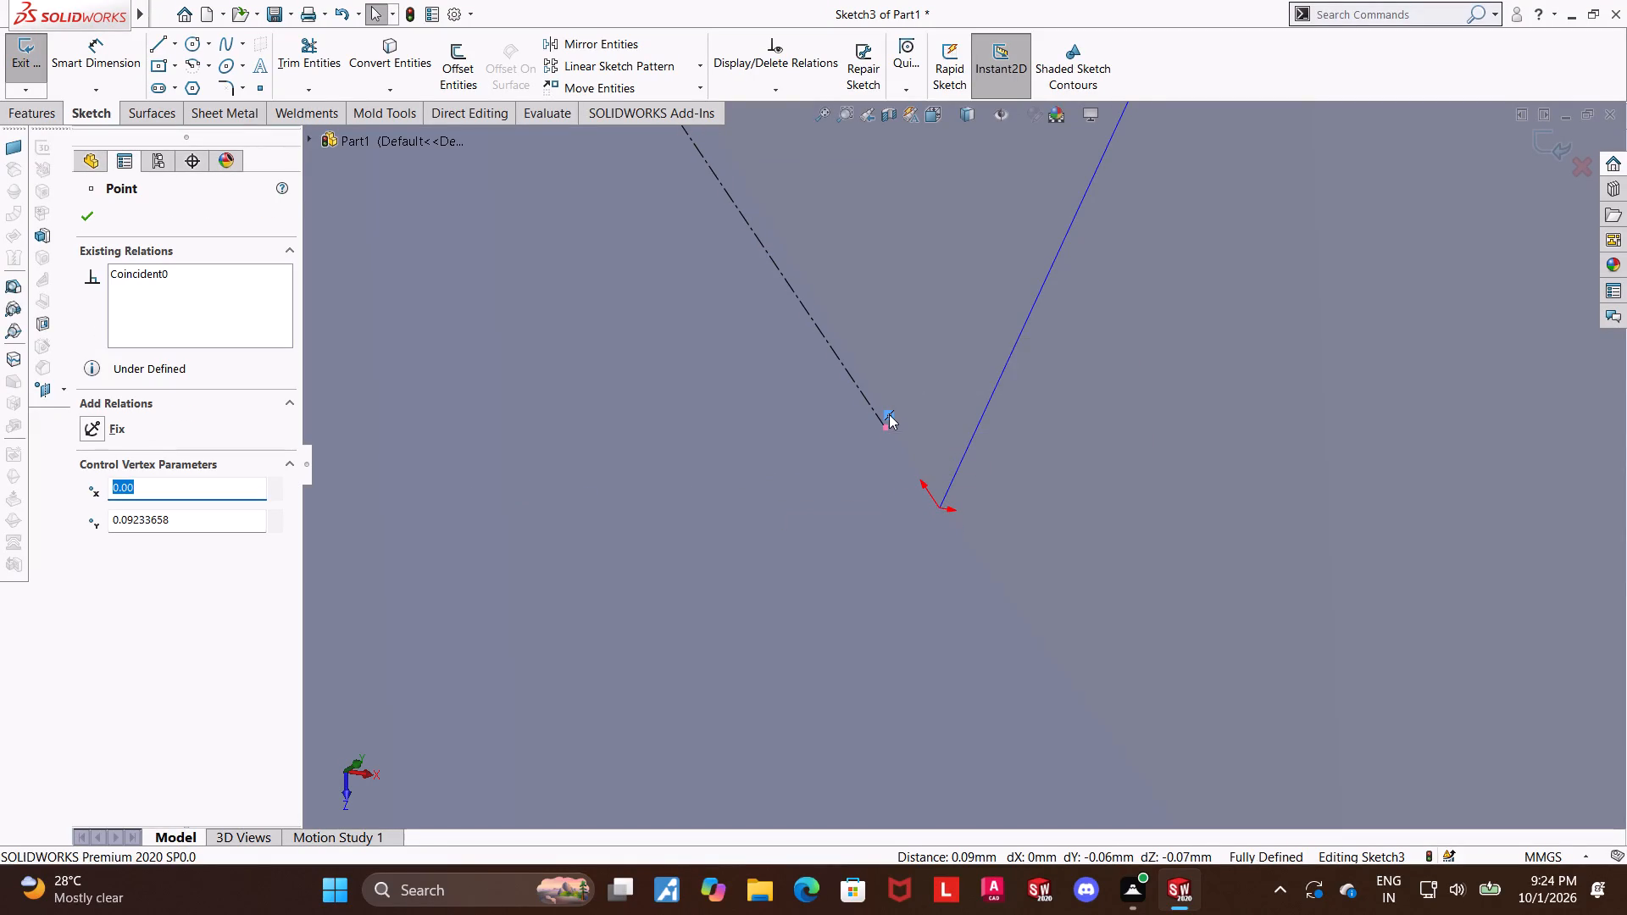
left_click(921, 616)
key("Escape")
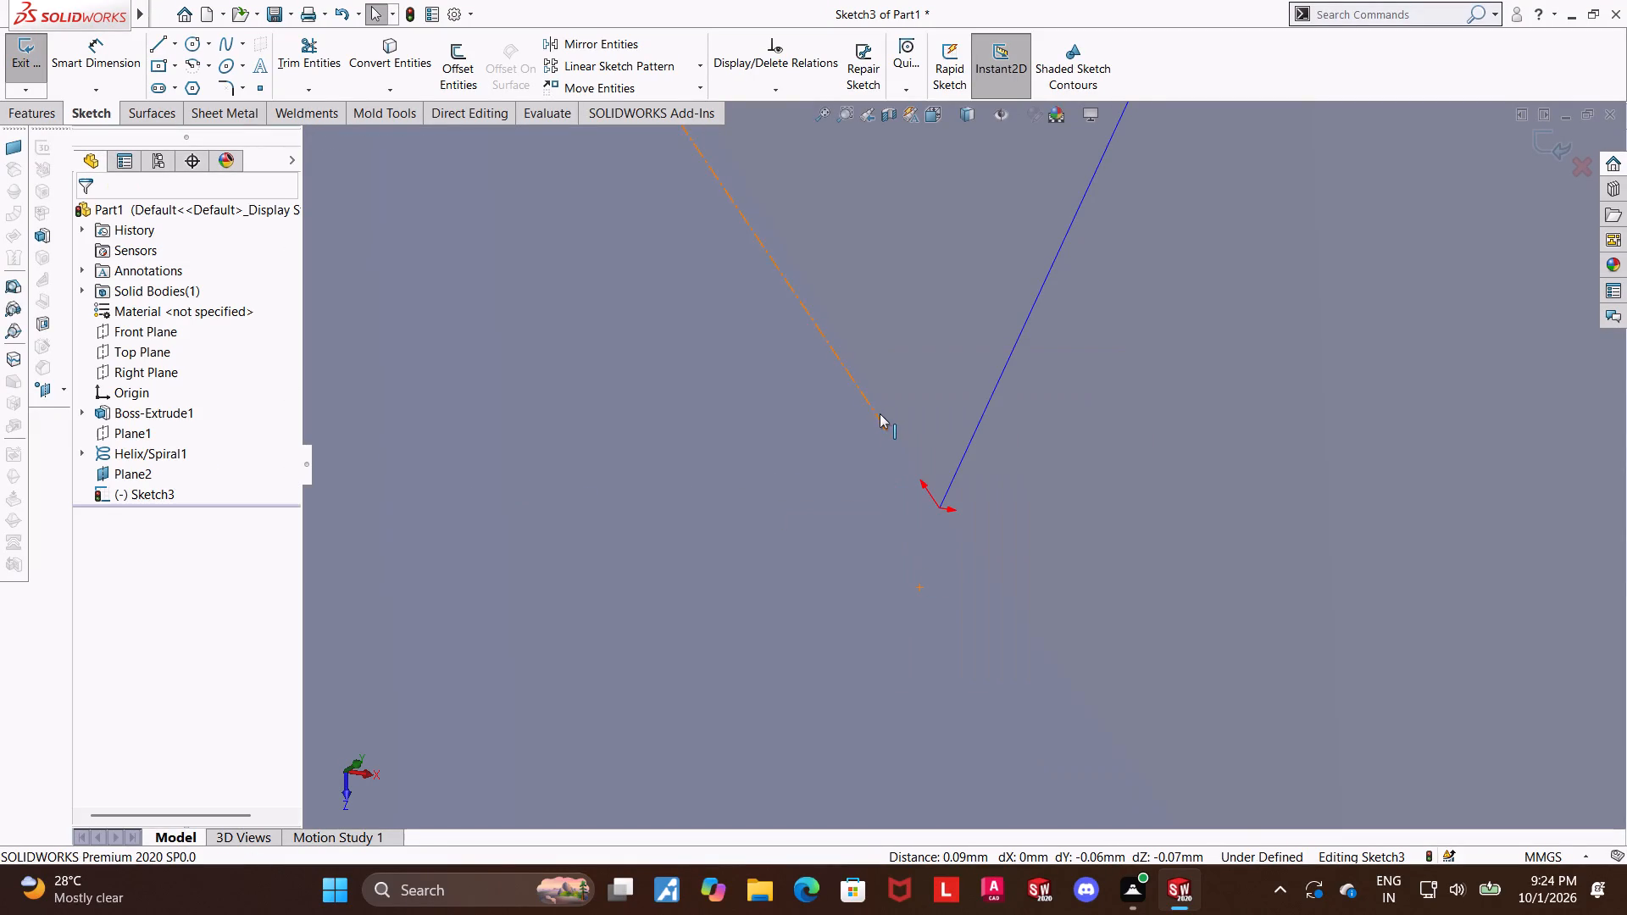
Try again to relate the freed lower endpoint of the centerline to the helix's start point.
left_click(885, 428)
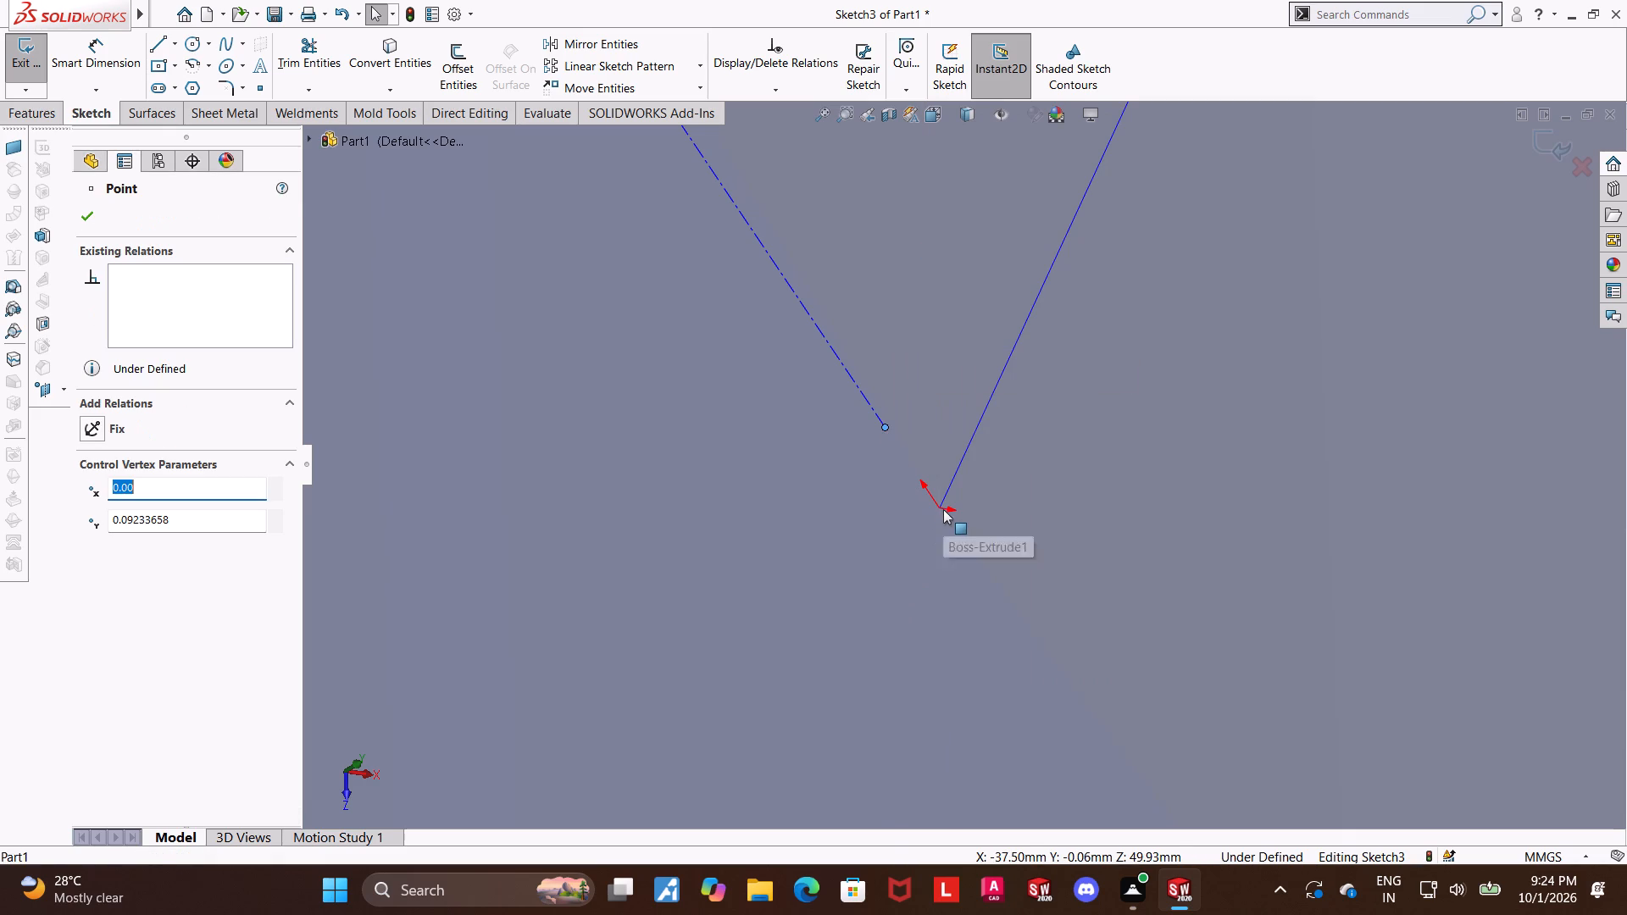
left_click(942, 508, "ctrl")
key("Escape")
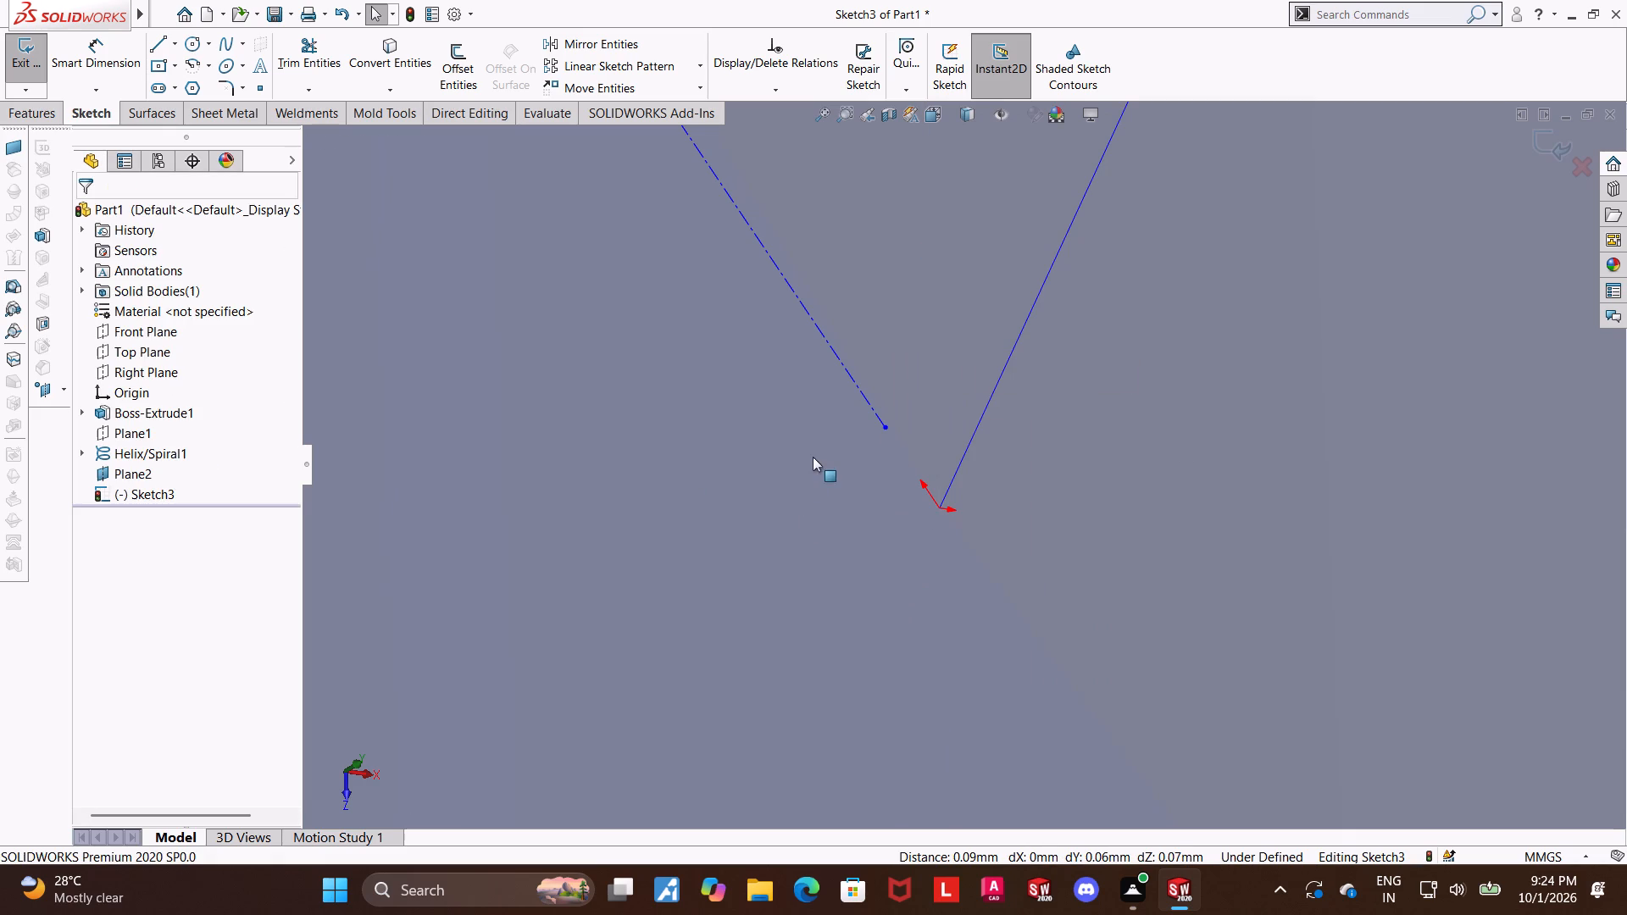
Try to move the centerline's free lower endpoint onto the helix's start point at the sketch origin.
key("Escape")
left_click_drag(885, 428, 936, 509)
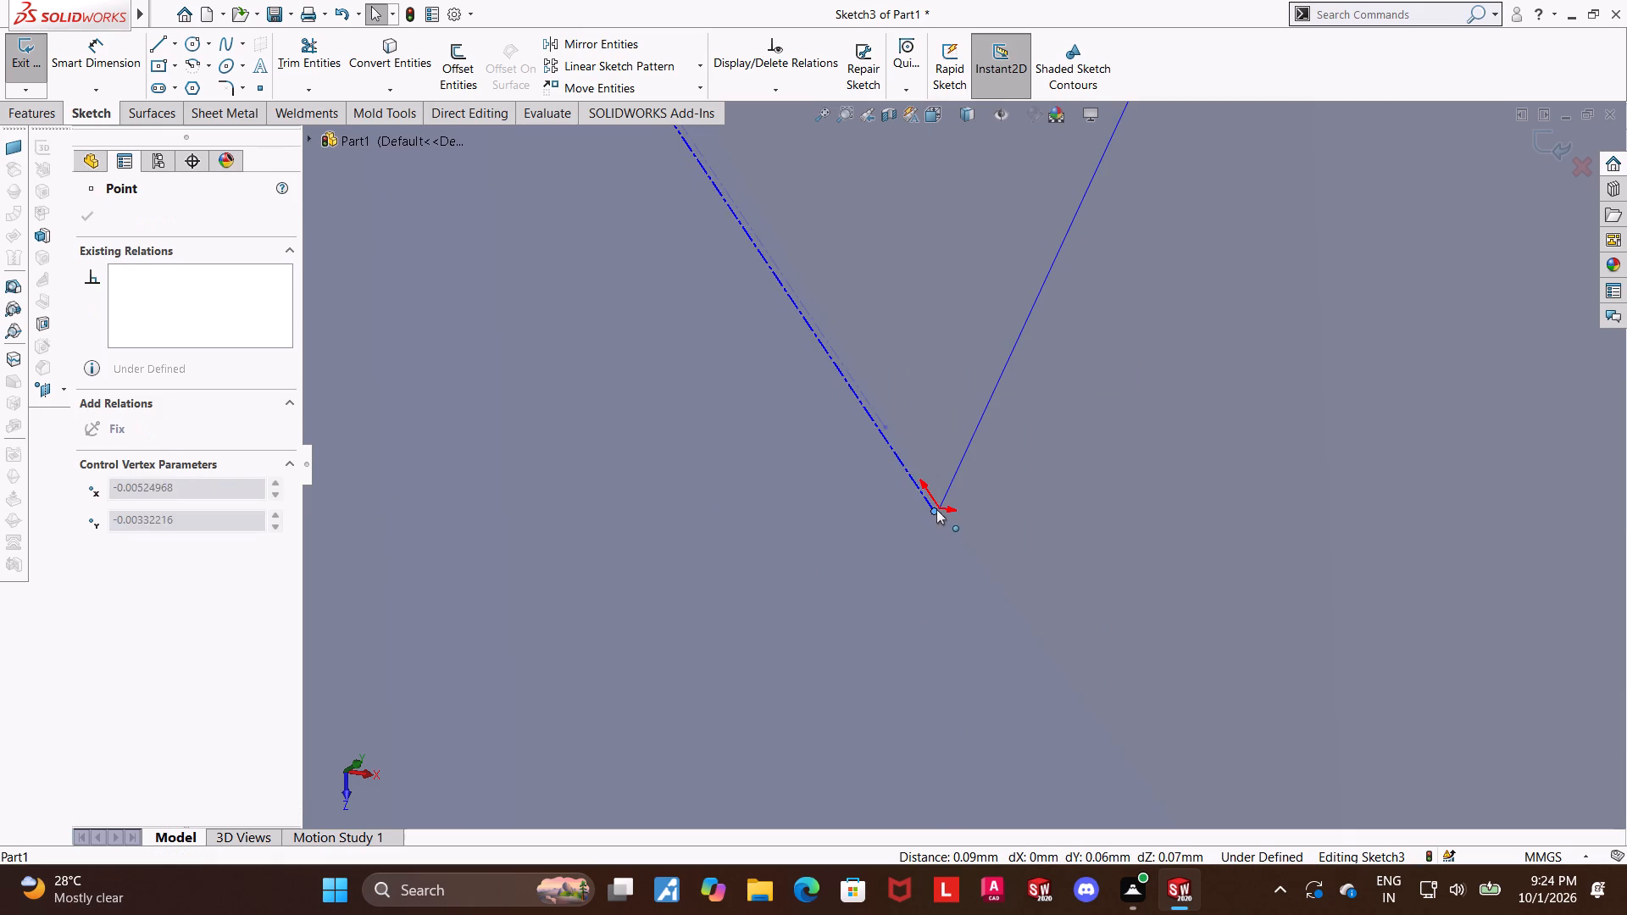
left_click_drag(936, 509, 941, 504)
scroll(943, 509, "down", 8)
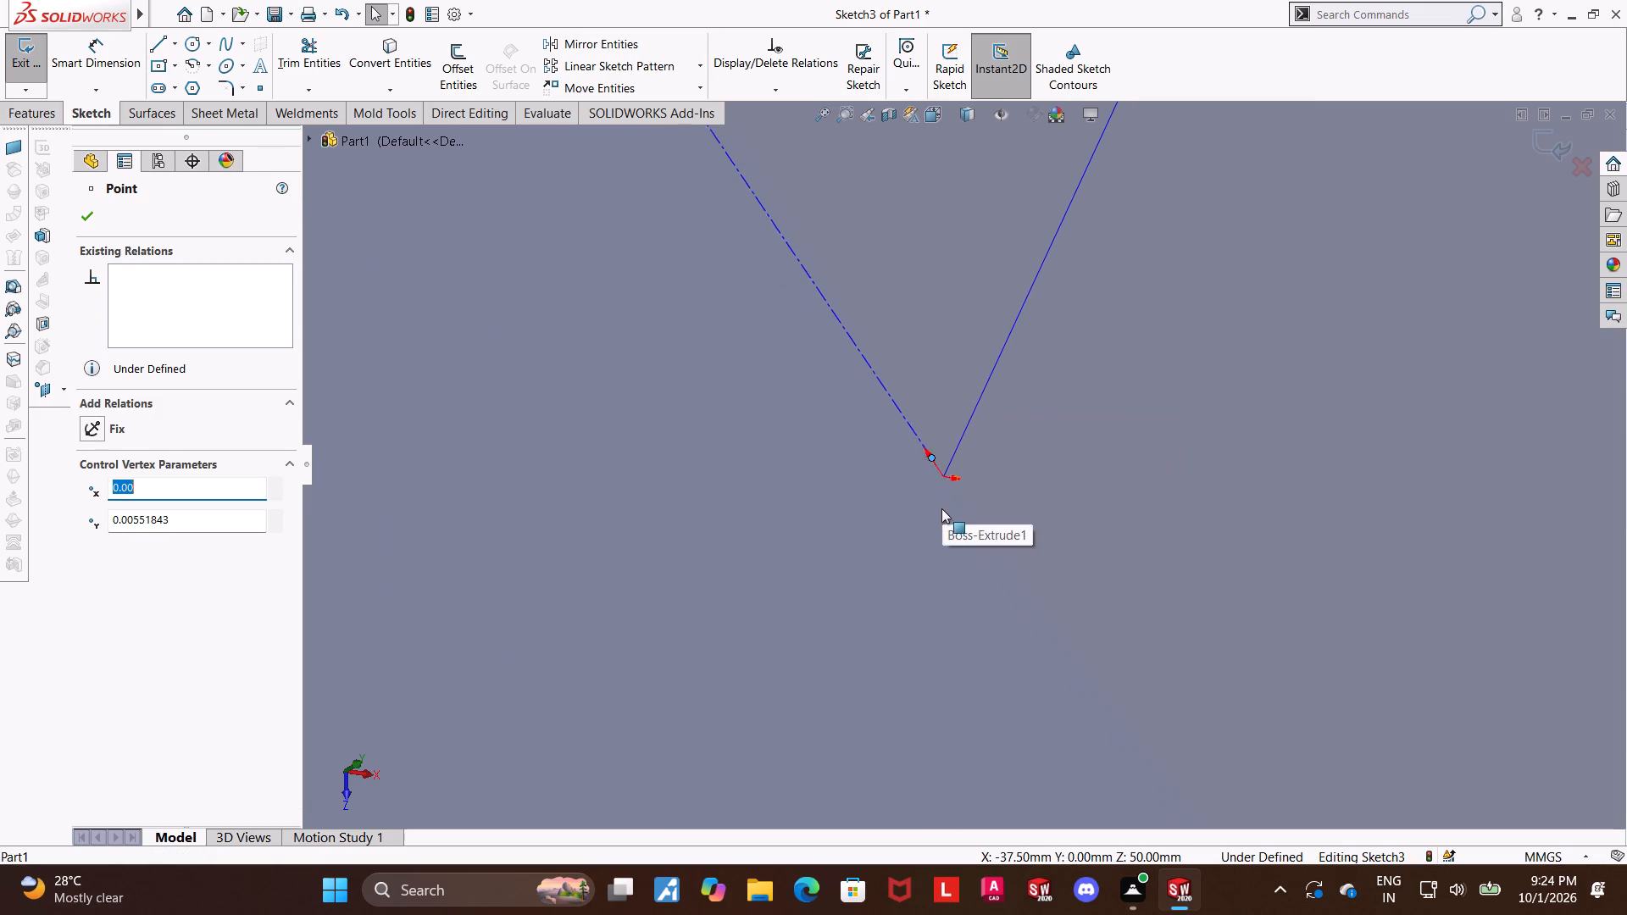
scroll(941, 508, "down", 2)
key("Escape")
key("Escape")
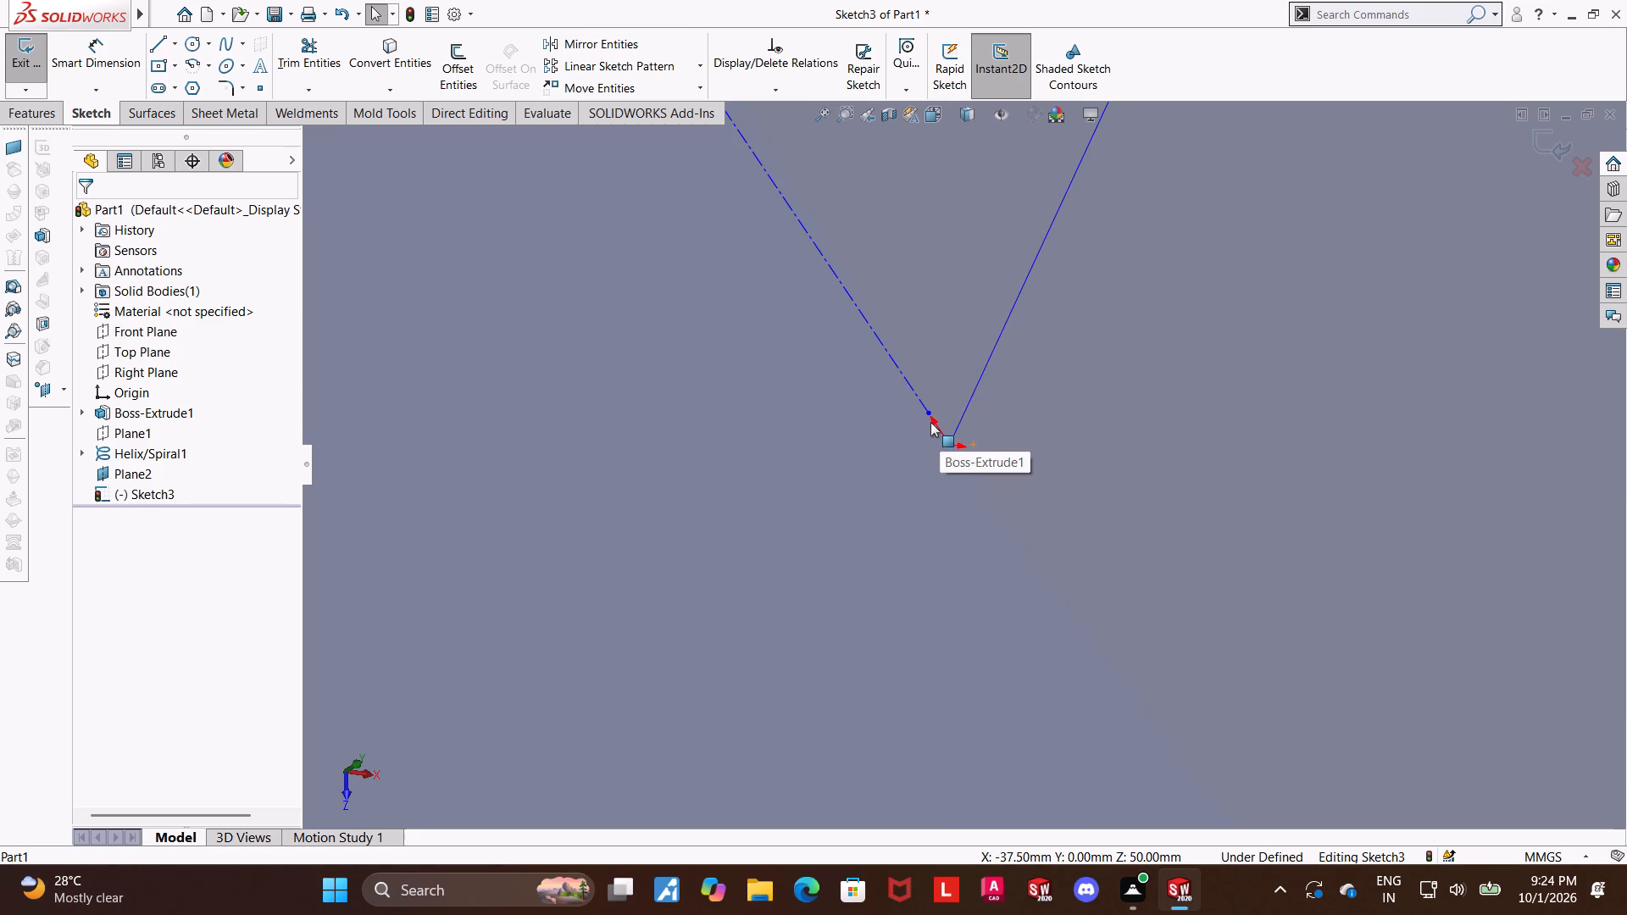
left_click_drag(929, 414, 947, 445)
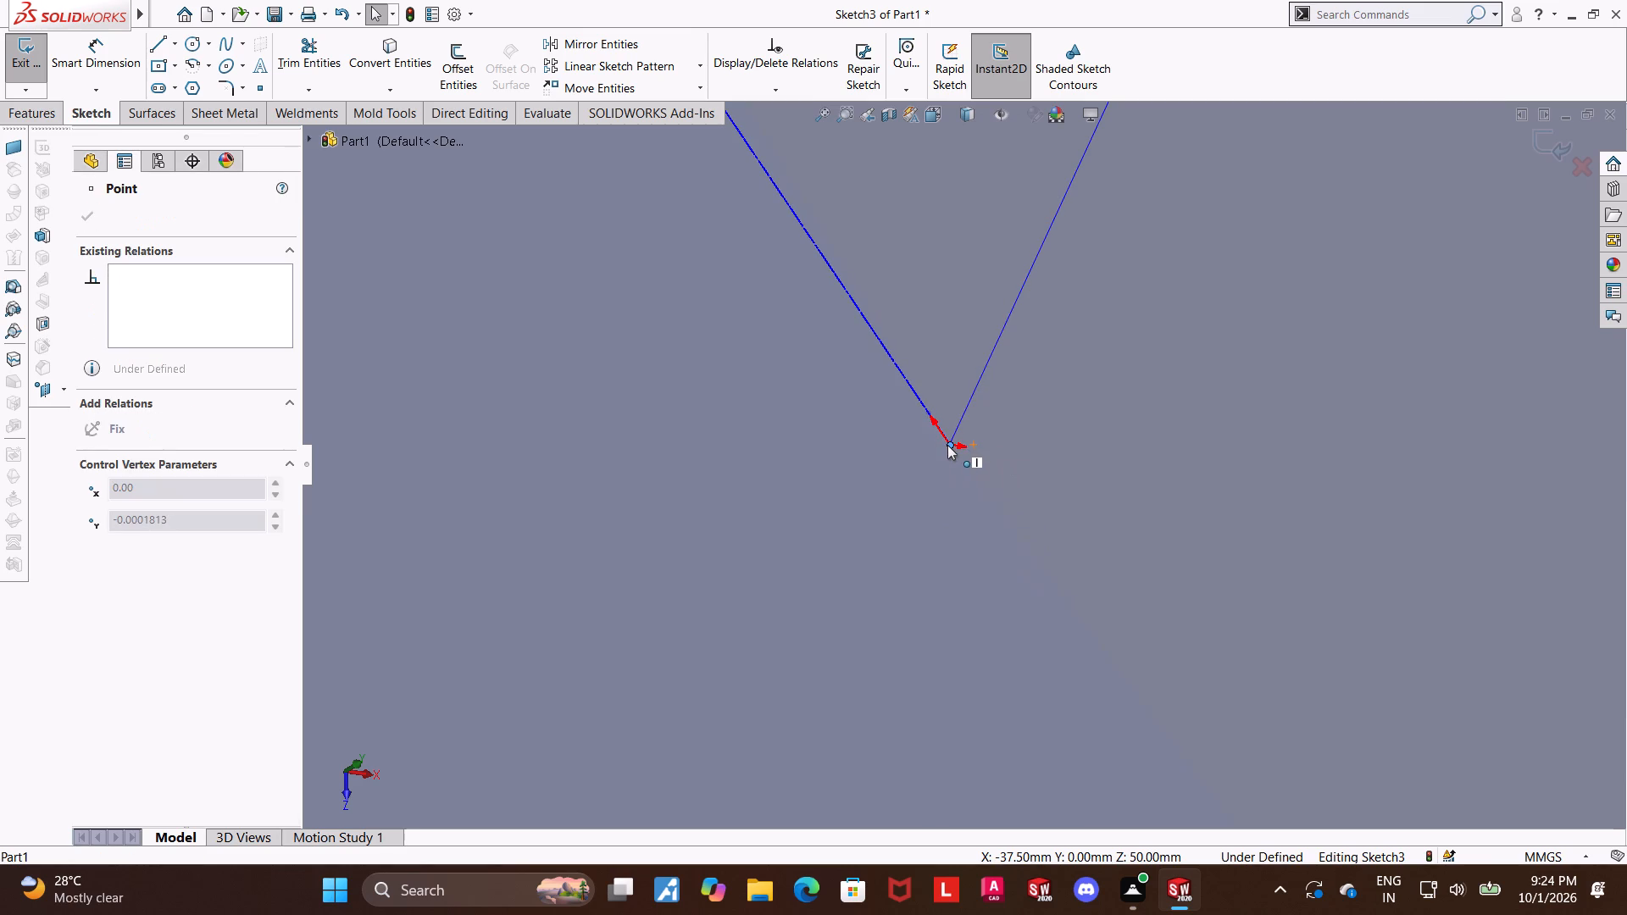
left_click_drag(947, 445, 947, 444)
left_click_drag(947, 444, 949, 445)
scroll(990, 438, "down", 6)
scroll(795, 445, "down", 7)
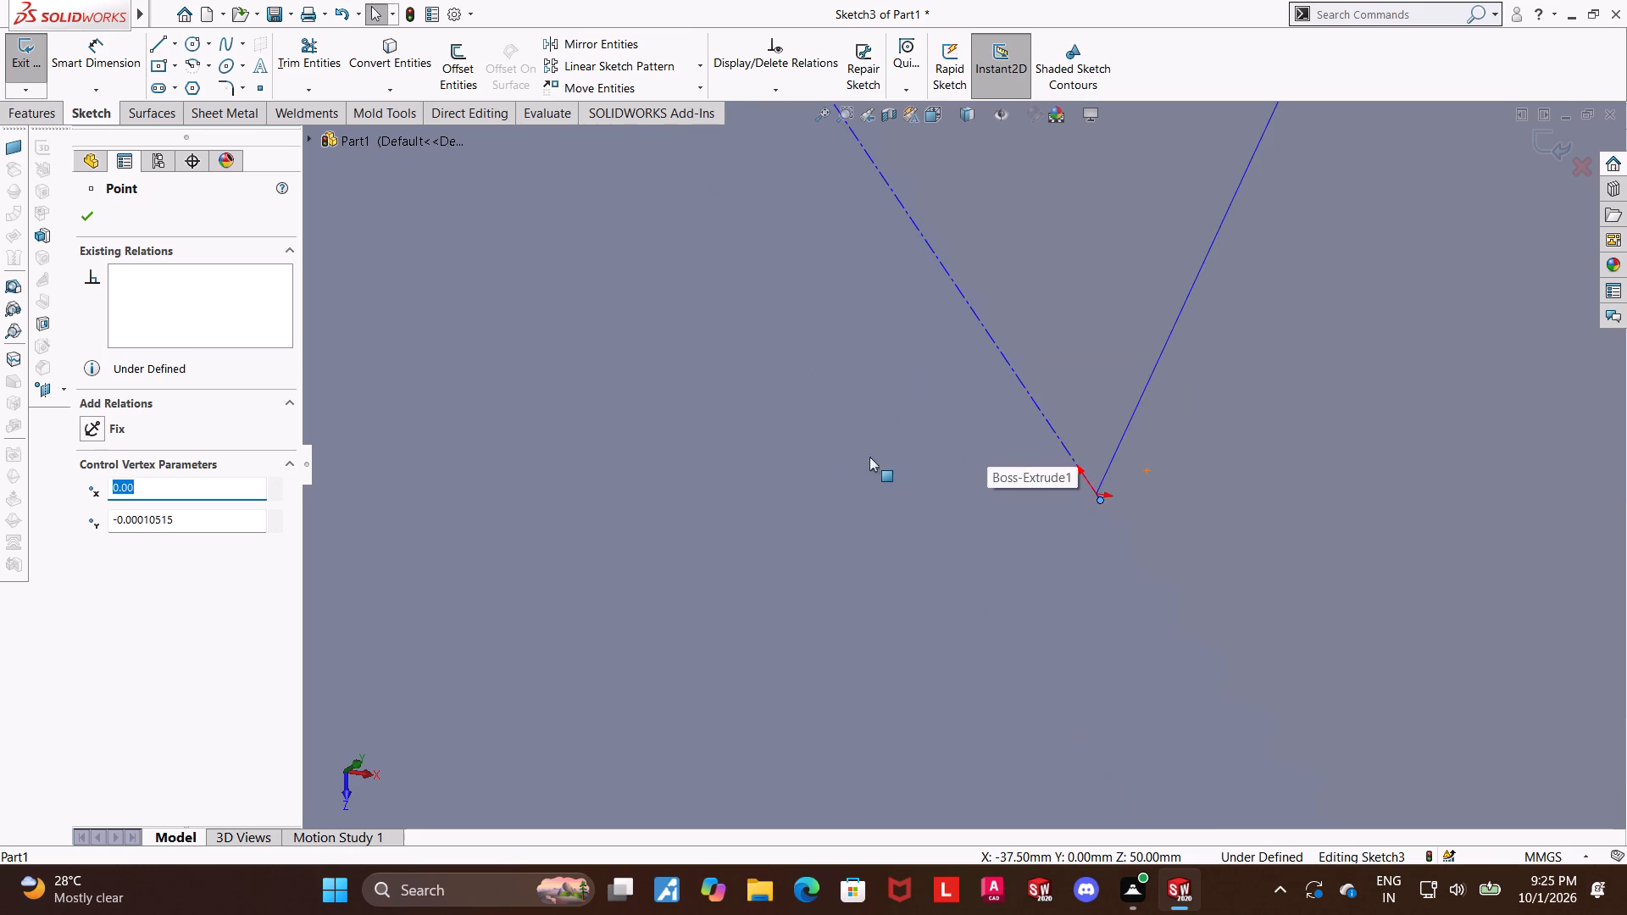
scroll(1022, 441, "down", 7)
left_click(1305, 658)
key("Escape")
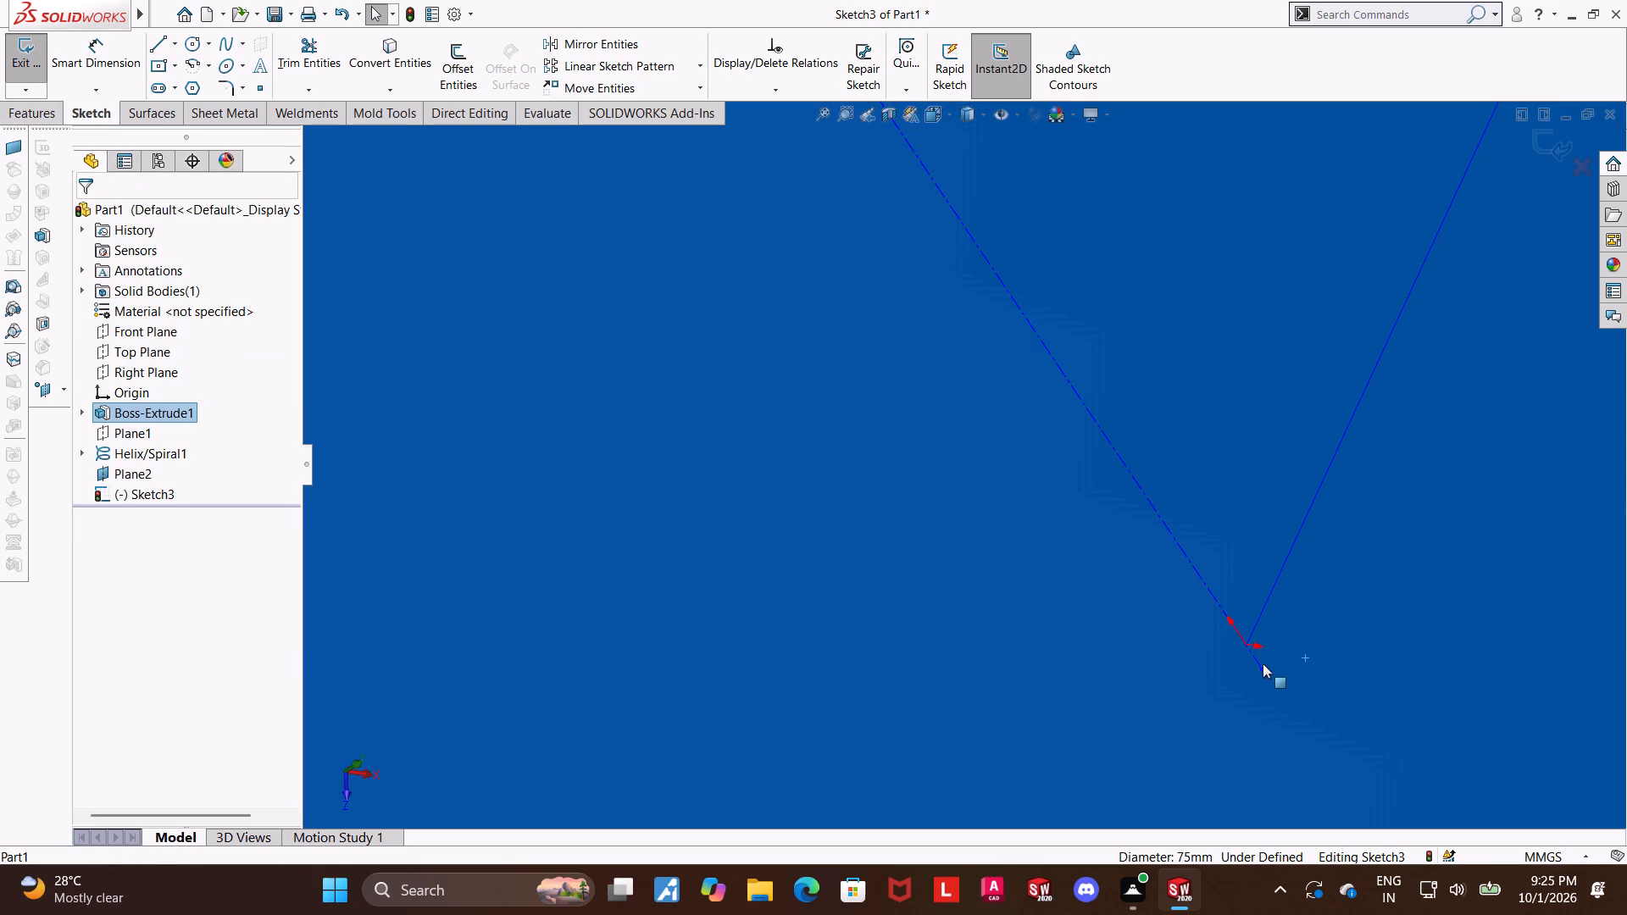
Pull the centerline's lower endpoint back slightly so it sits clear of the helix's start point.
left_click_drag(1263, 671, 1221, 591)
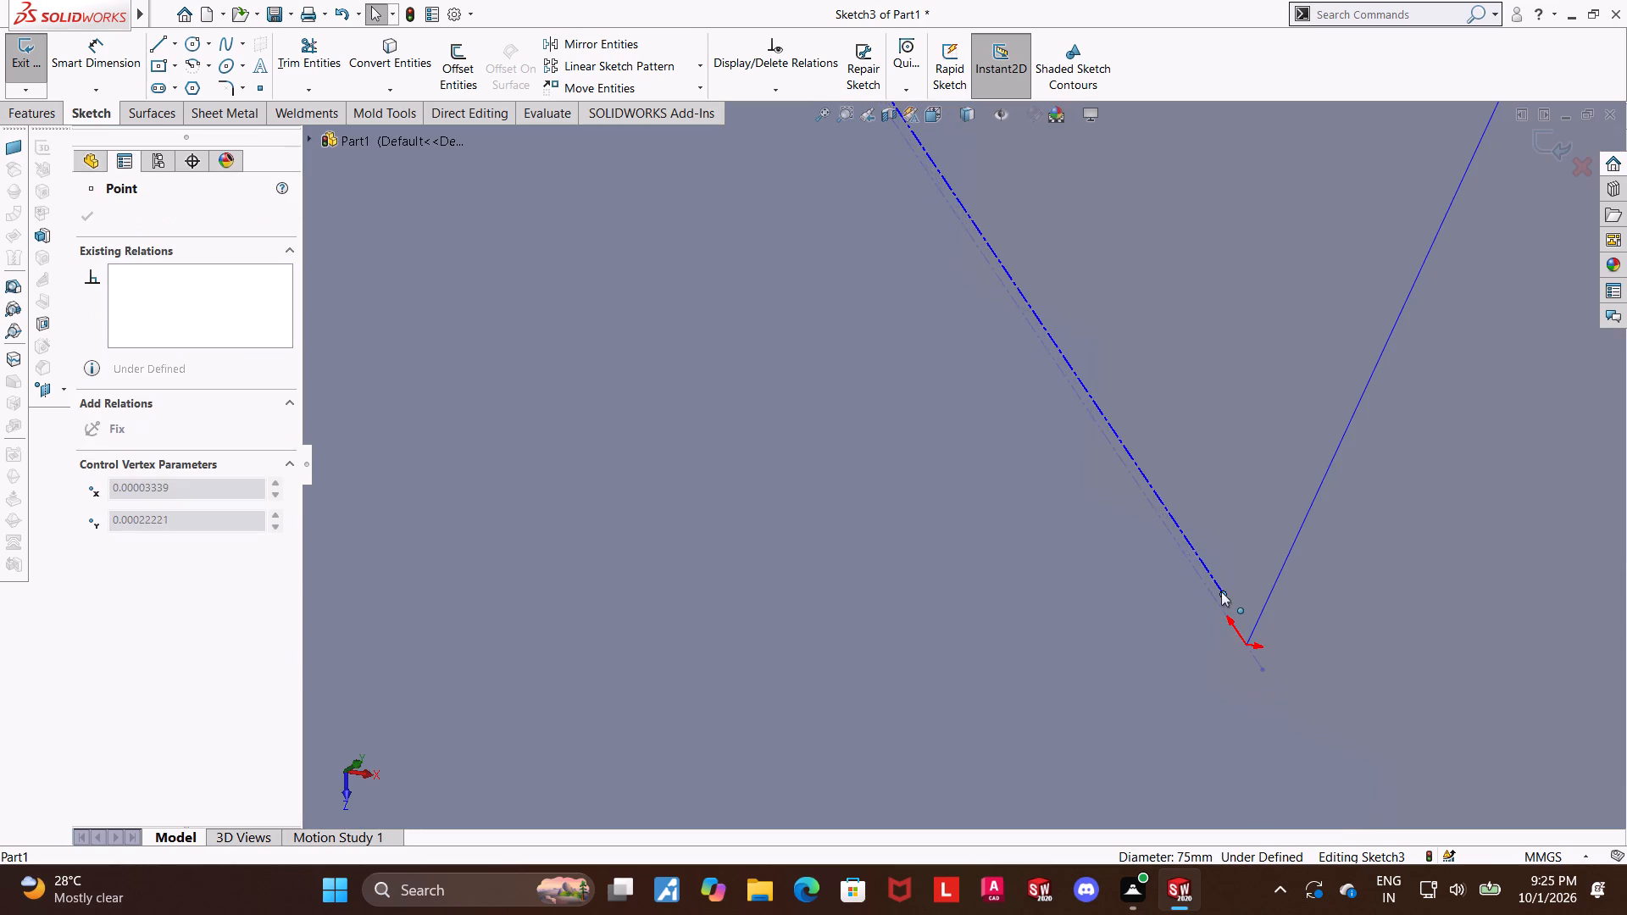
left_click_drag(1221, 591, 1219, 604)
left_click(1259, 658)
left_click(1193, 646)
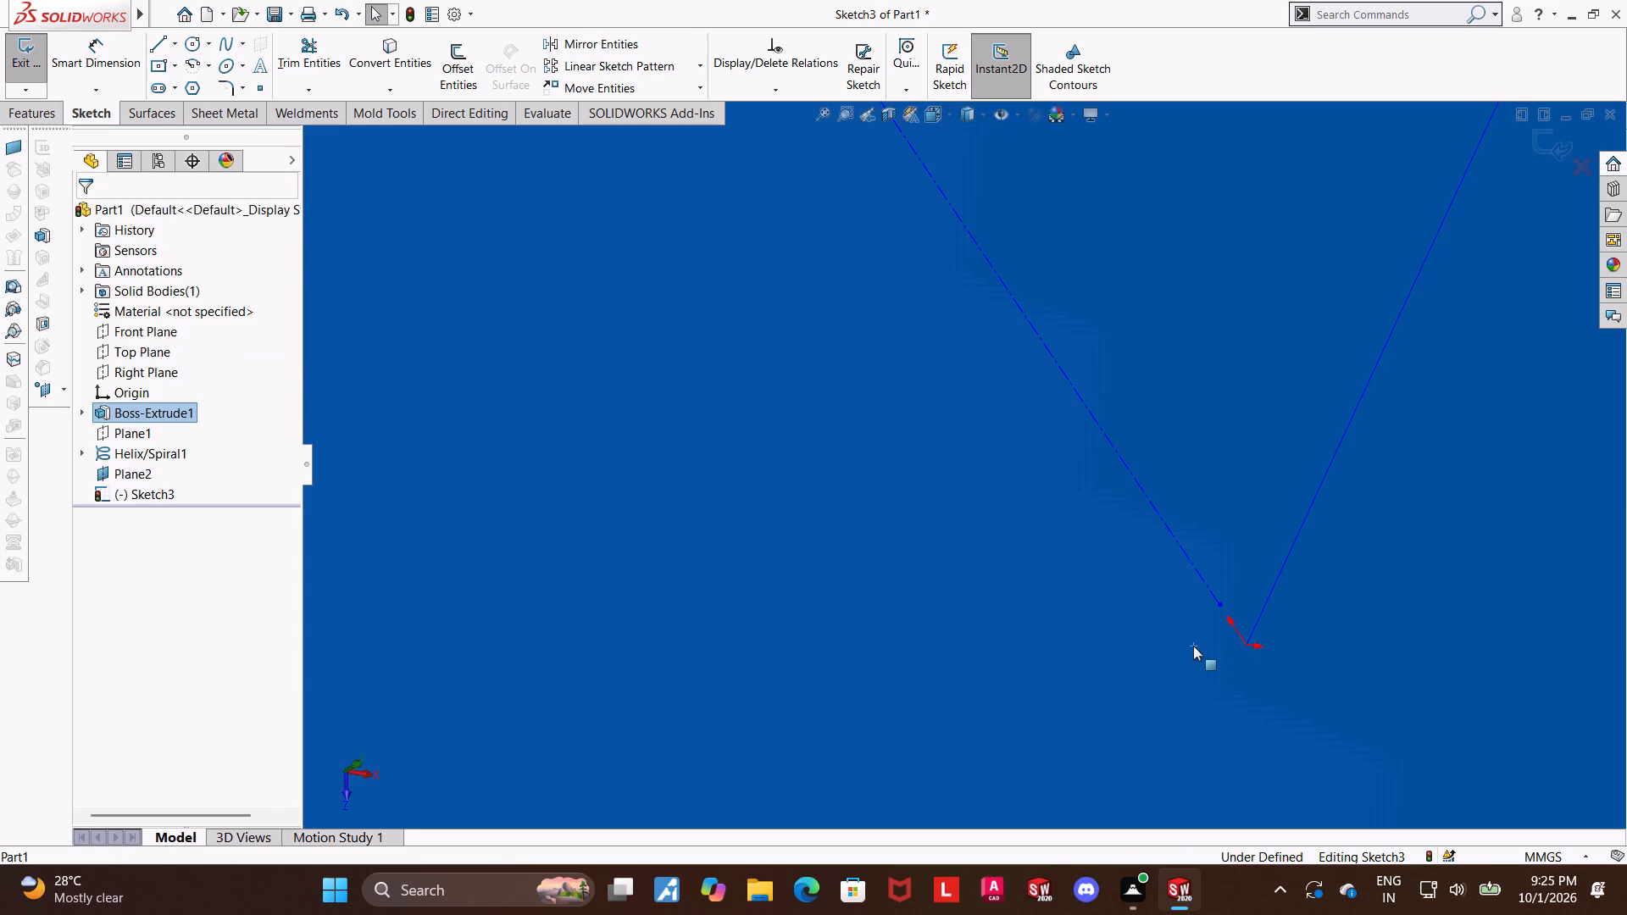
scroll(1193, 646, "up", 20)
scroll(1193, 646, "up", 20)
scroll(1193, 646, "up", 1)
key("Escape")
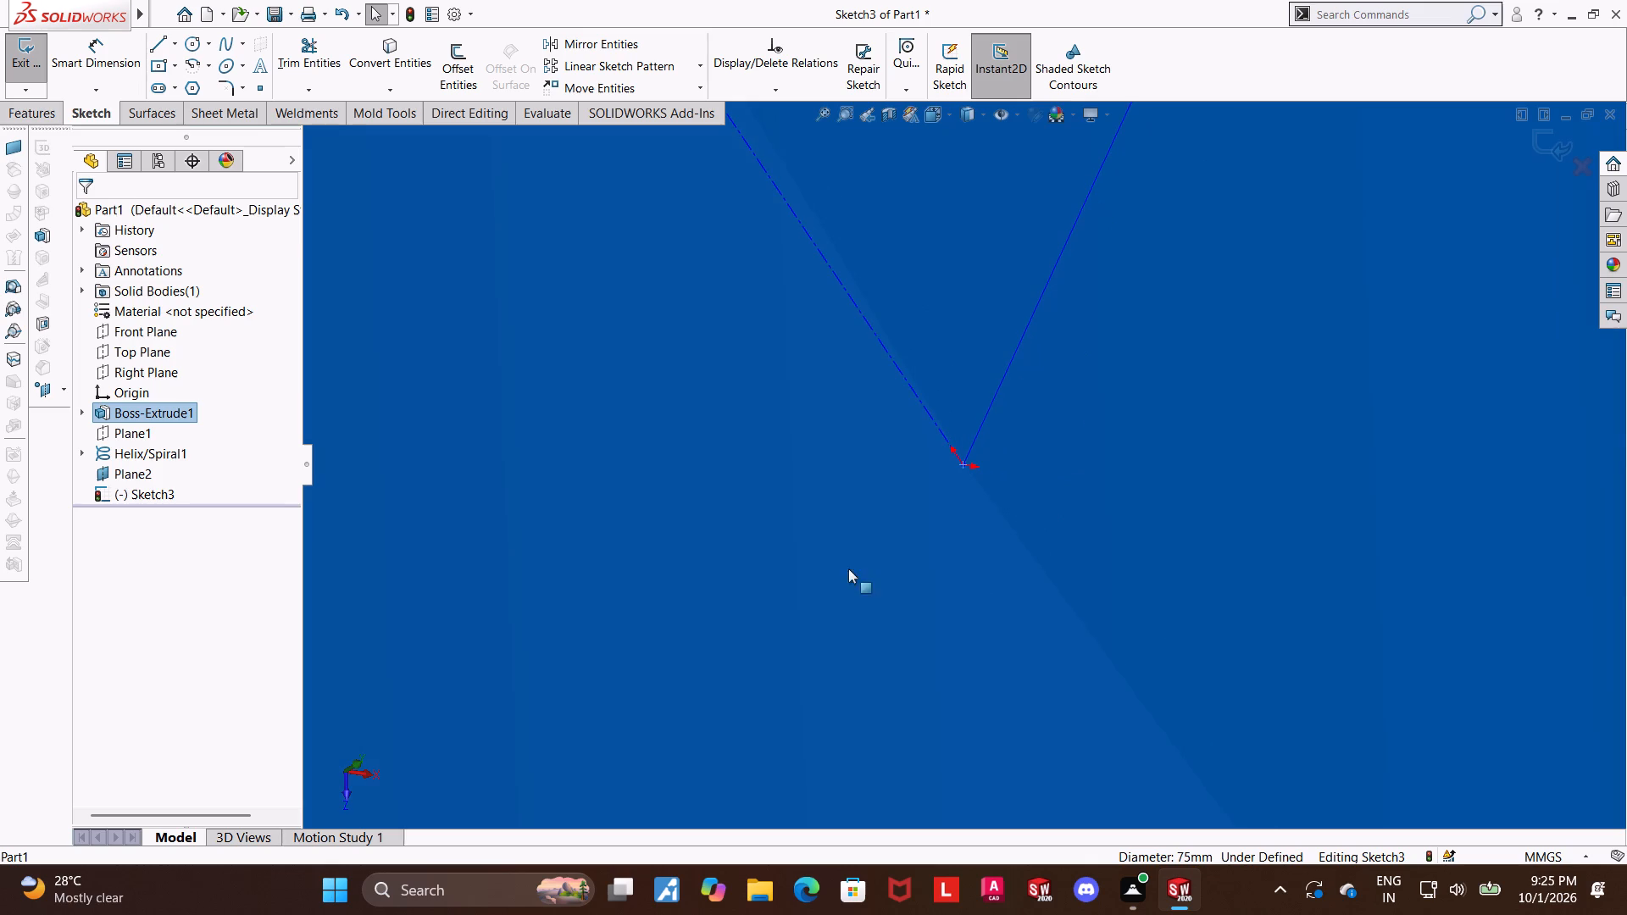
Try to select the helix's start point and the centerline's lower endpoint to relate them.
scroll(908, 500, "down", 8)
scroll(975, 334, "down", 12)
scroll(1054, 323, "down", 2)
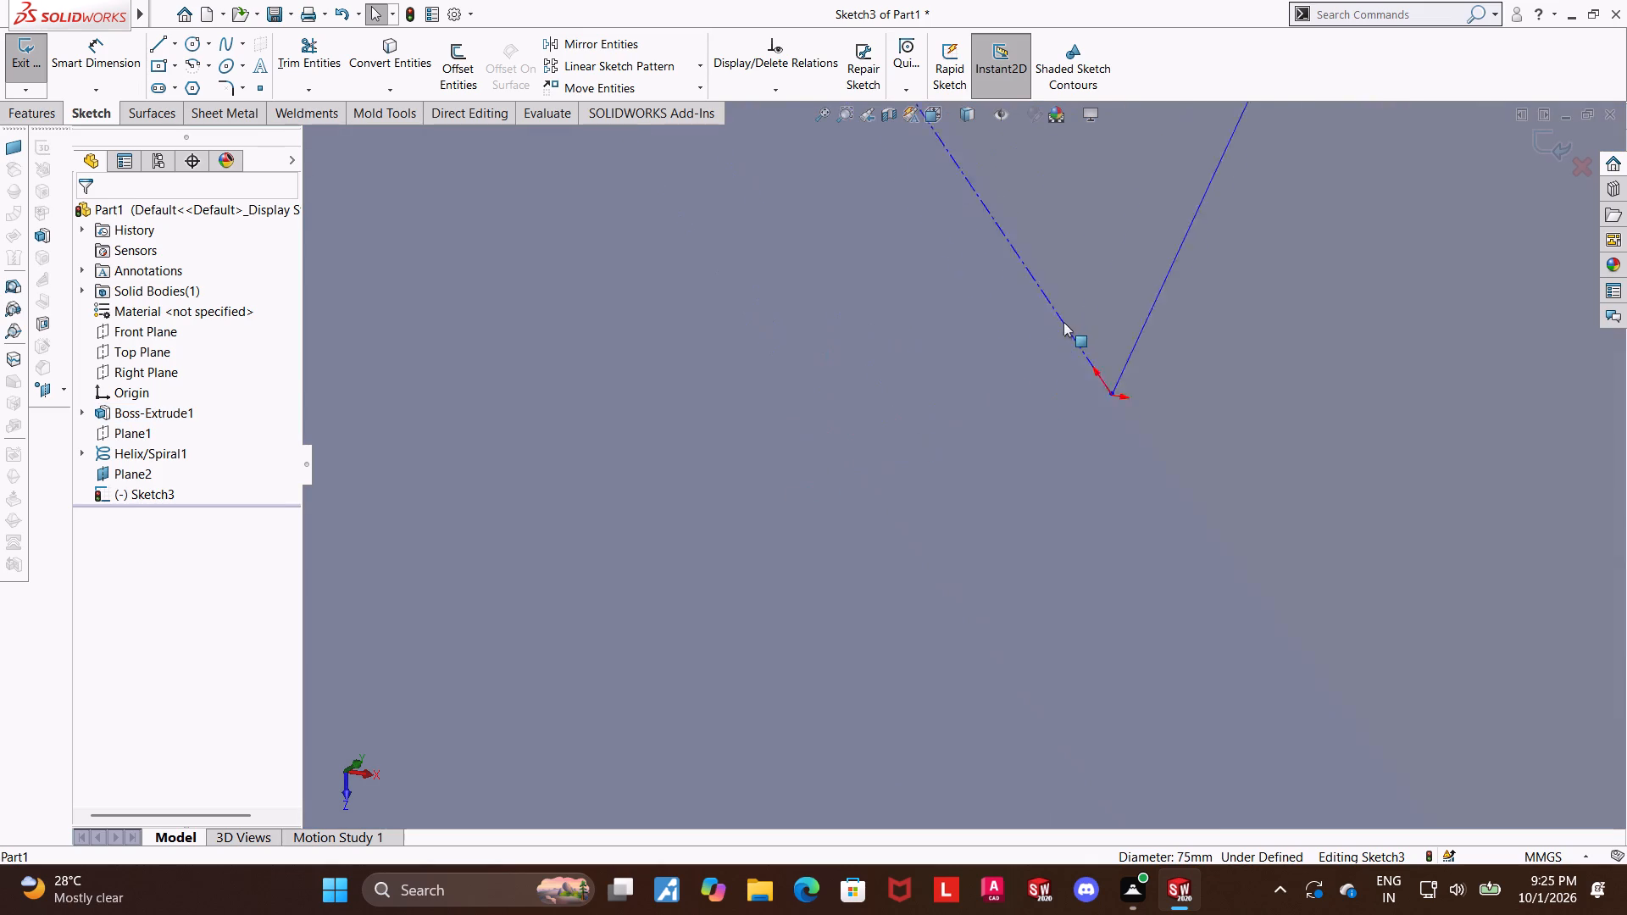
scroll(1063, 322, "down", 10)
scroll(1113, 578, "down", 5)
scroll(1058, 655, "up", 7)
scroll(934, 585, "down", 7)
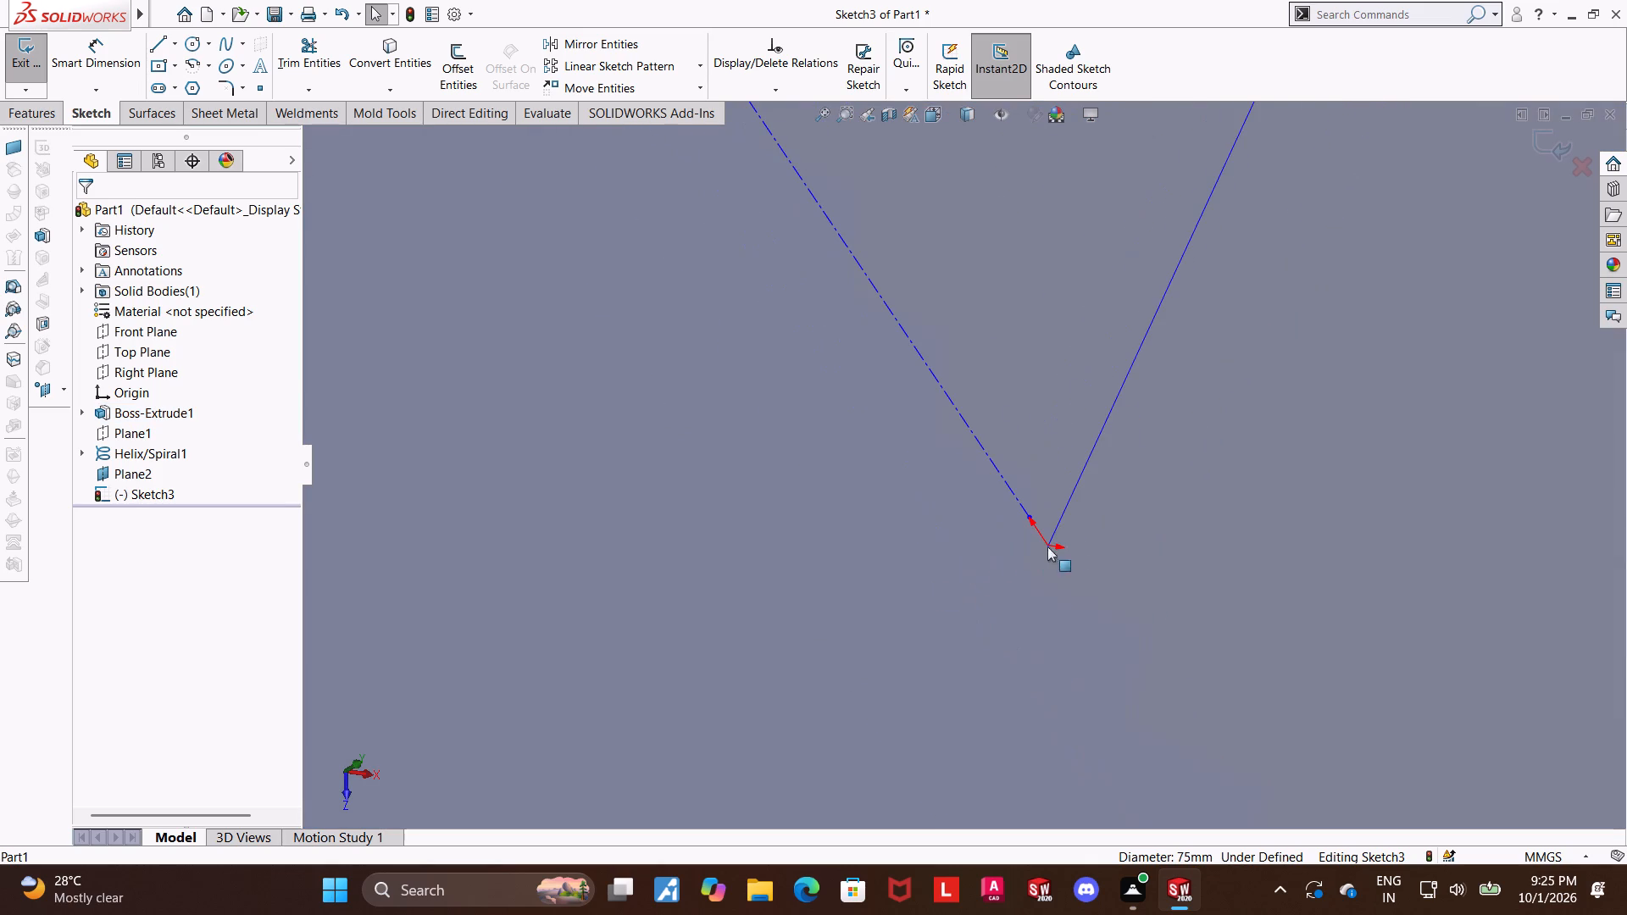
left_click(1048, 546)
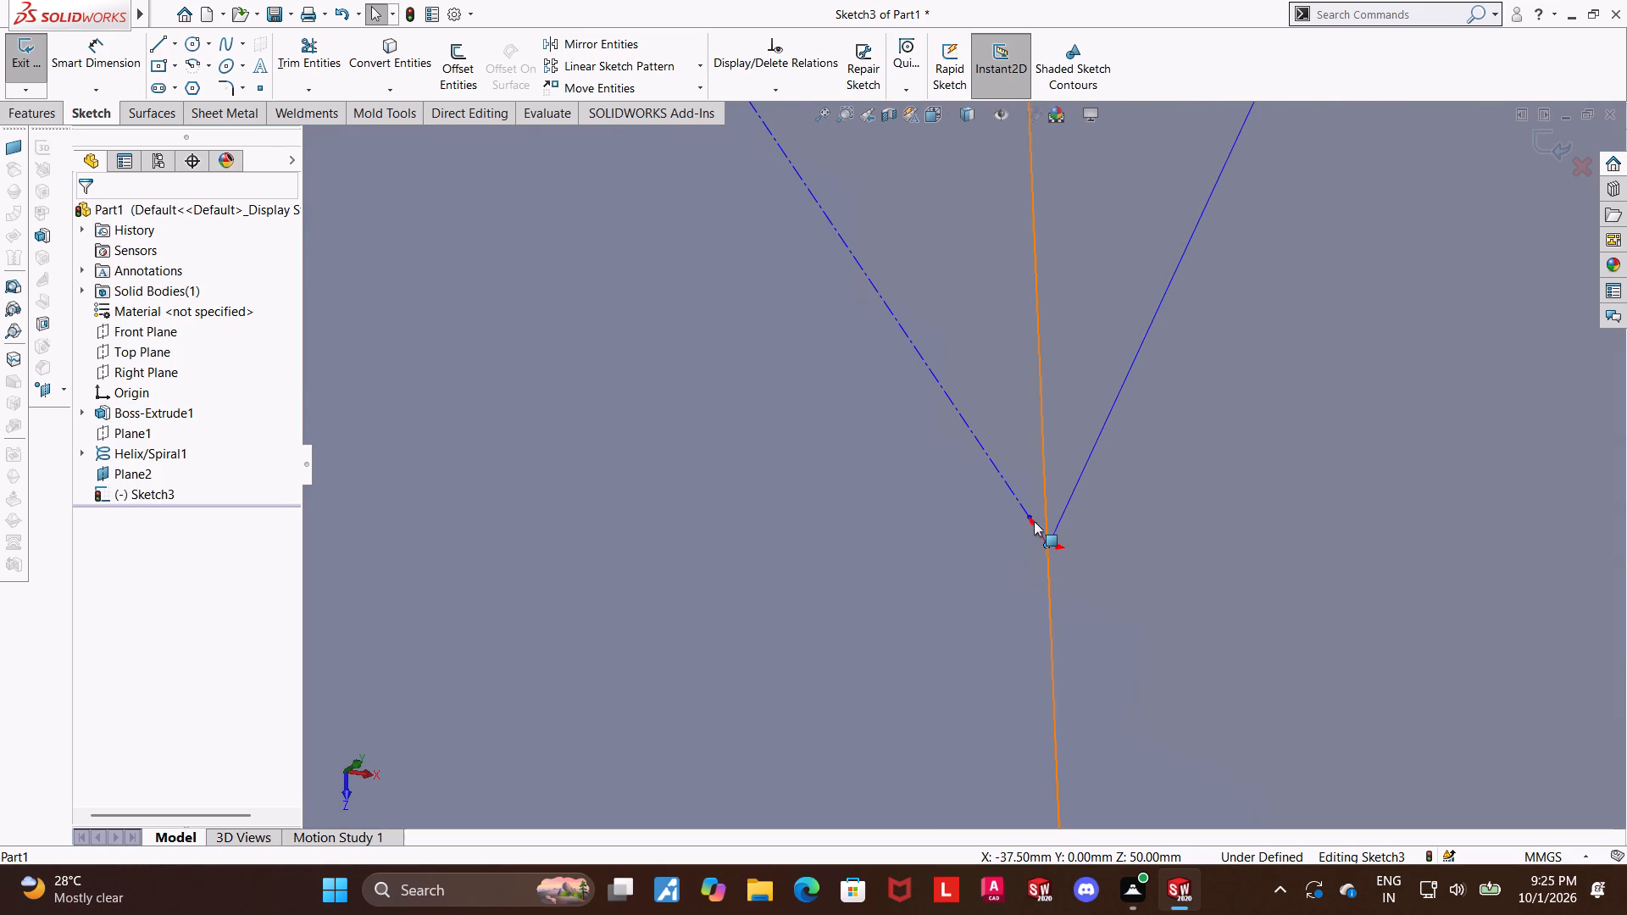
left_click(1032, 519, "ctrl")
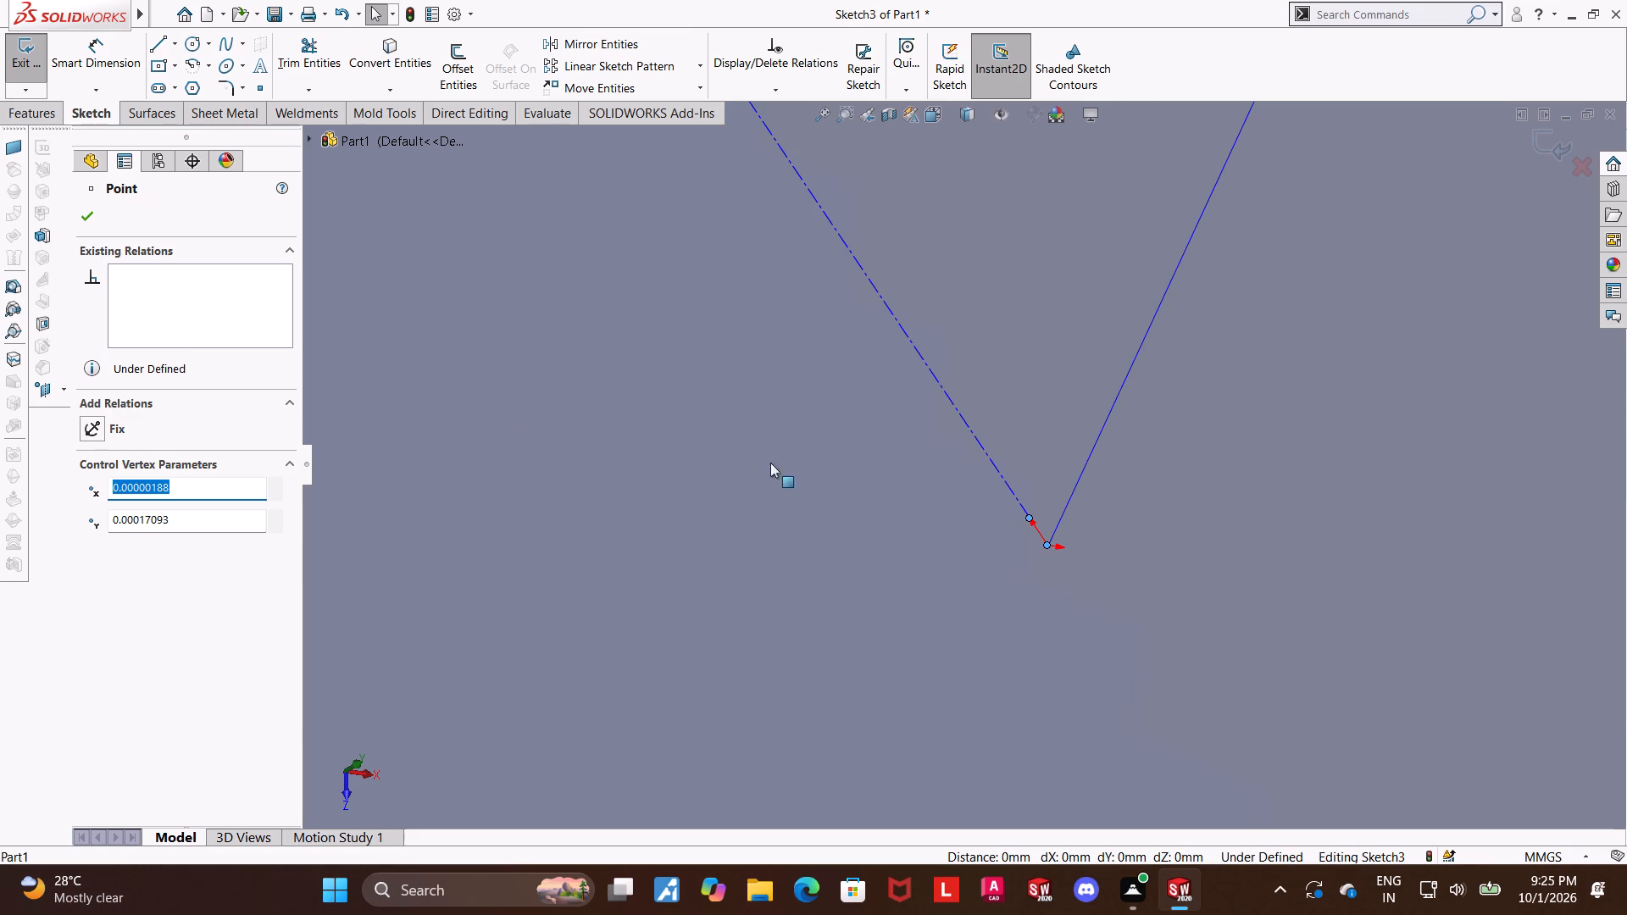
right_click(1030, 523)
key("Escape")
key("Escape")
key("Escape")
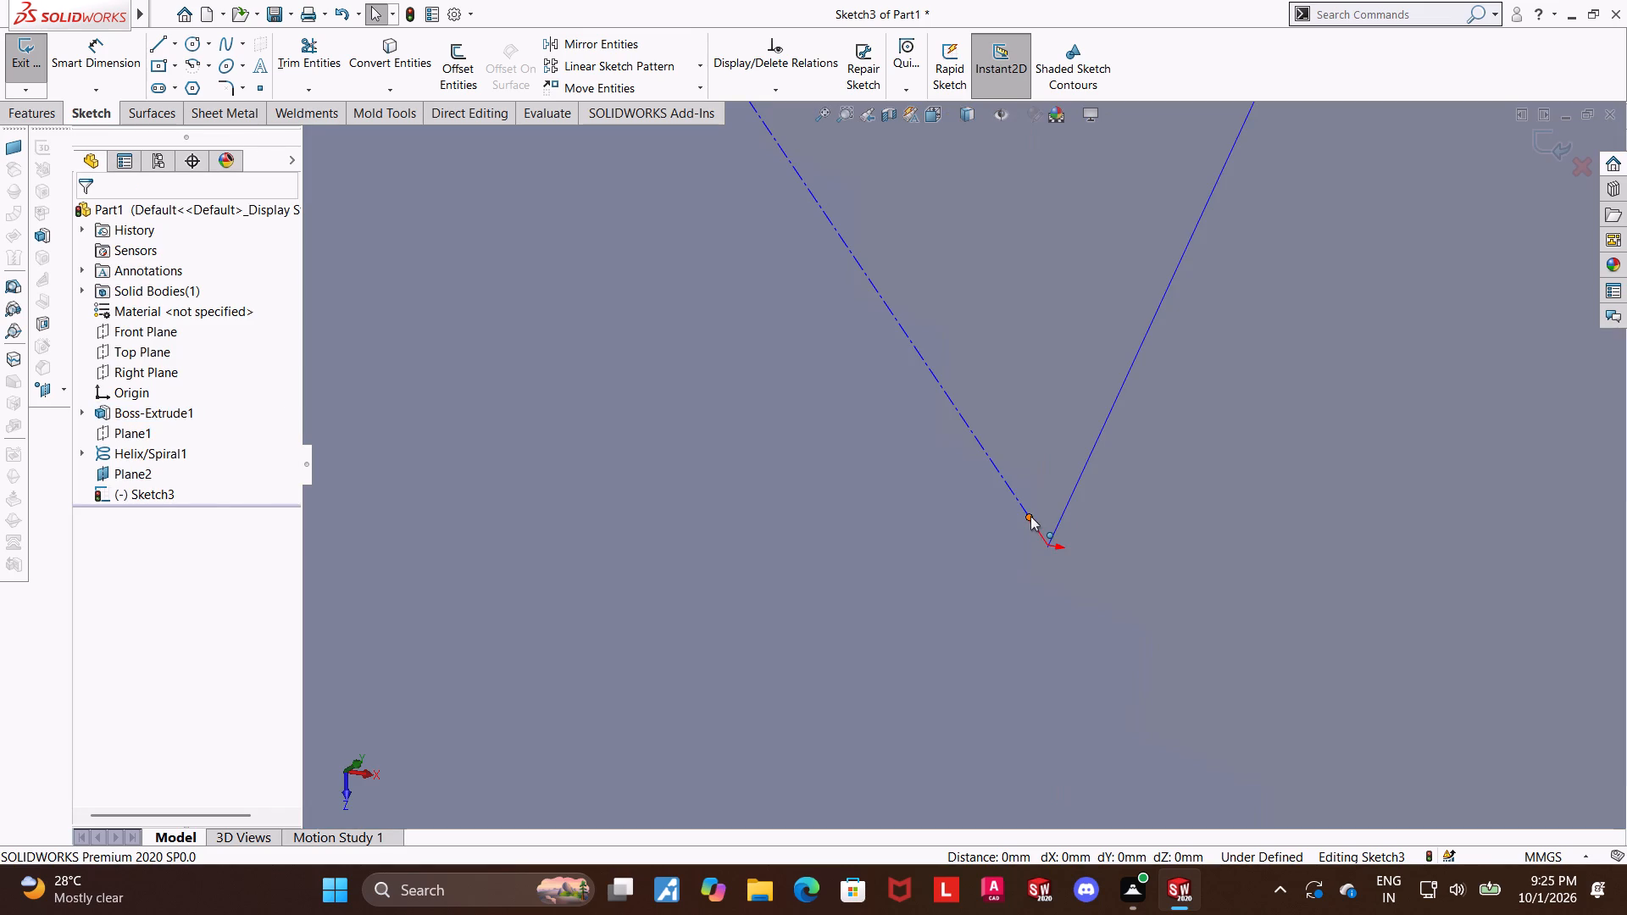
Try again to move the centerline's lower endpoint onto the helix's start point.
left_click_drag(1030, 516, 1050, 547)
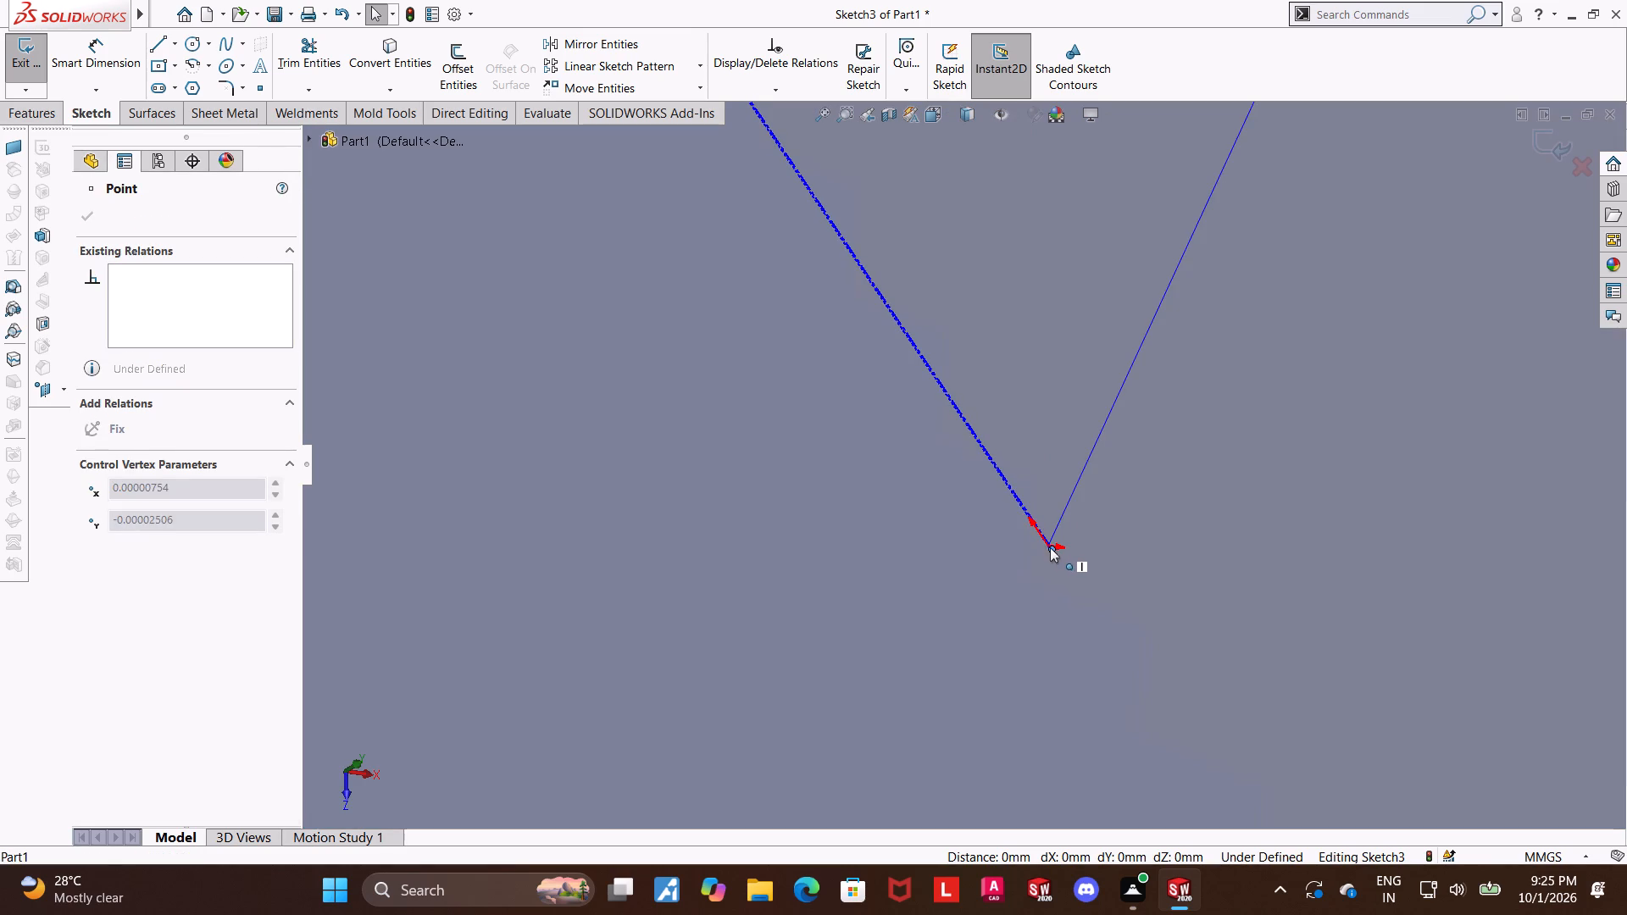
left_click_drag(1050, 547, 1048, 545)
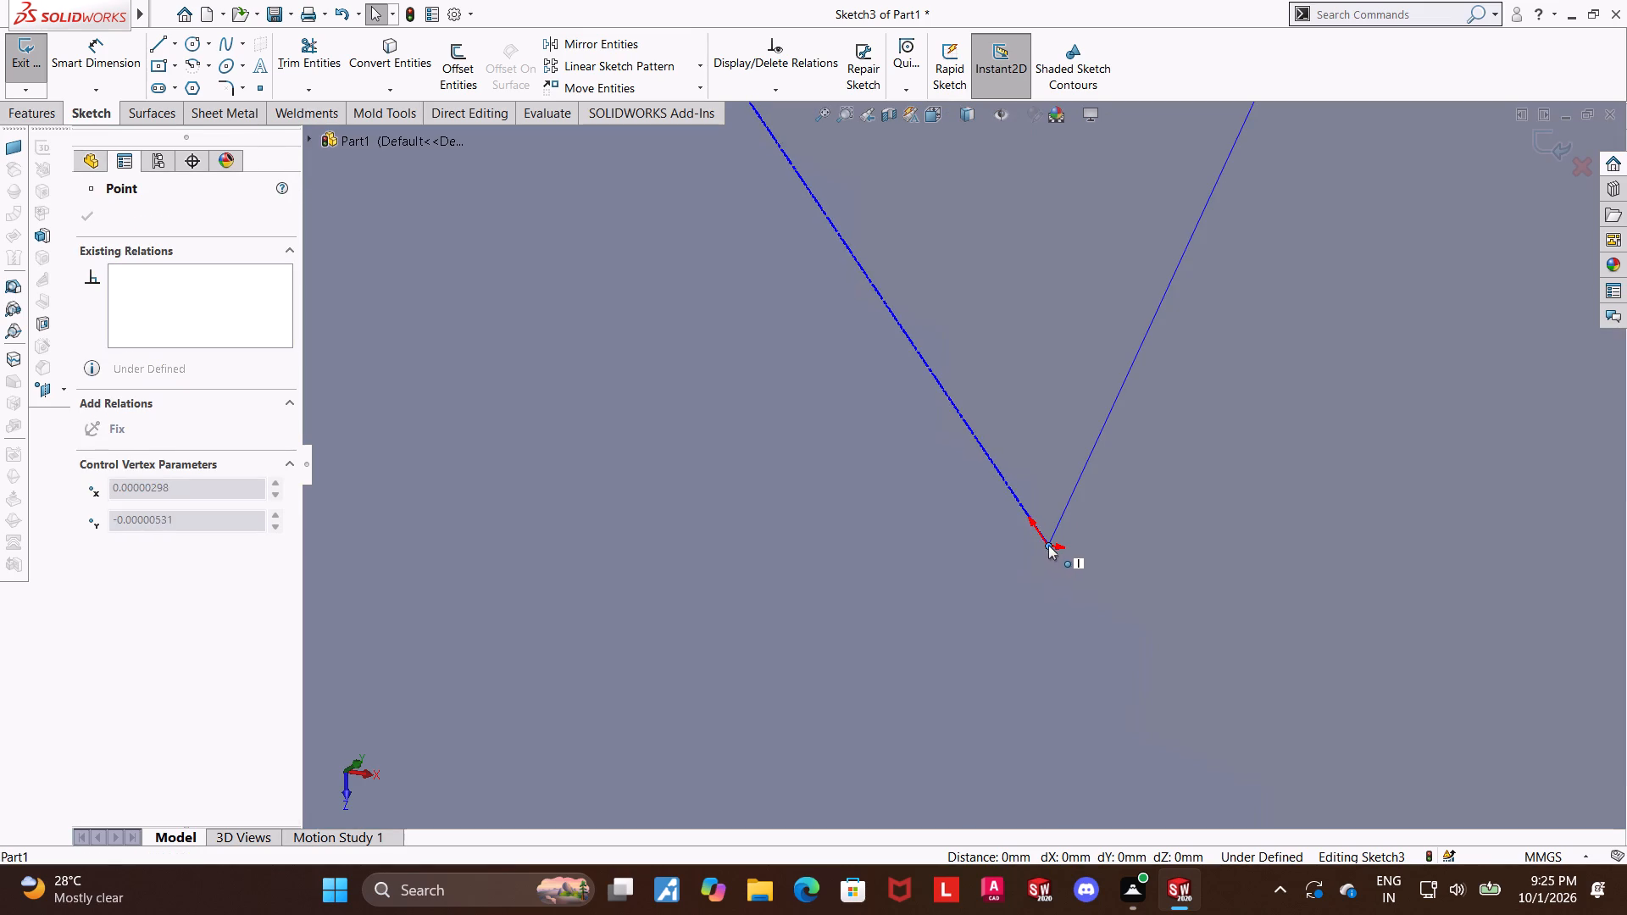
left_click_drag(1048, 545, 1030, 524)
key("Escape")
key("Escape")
Examine from another viewing angle how the centerline's lower endpoint sits relative to the helix's start point.
scroll(1045, 535, "down", 8)
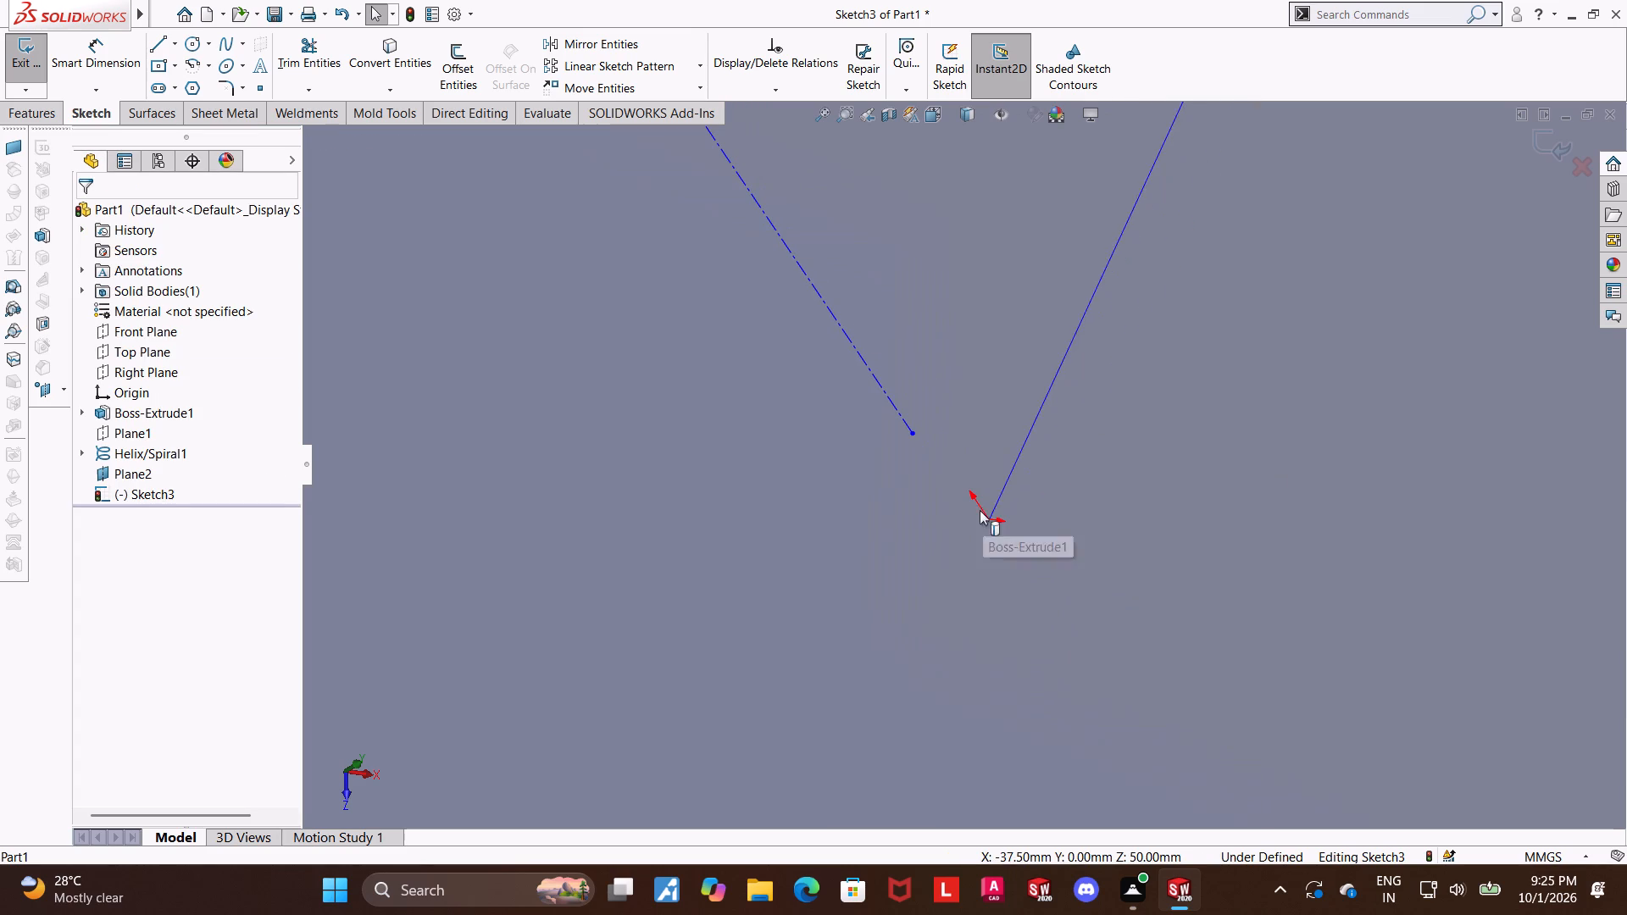
scroll(1029, 516, "up", 8)
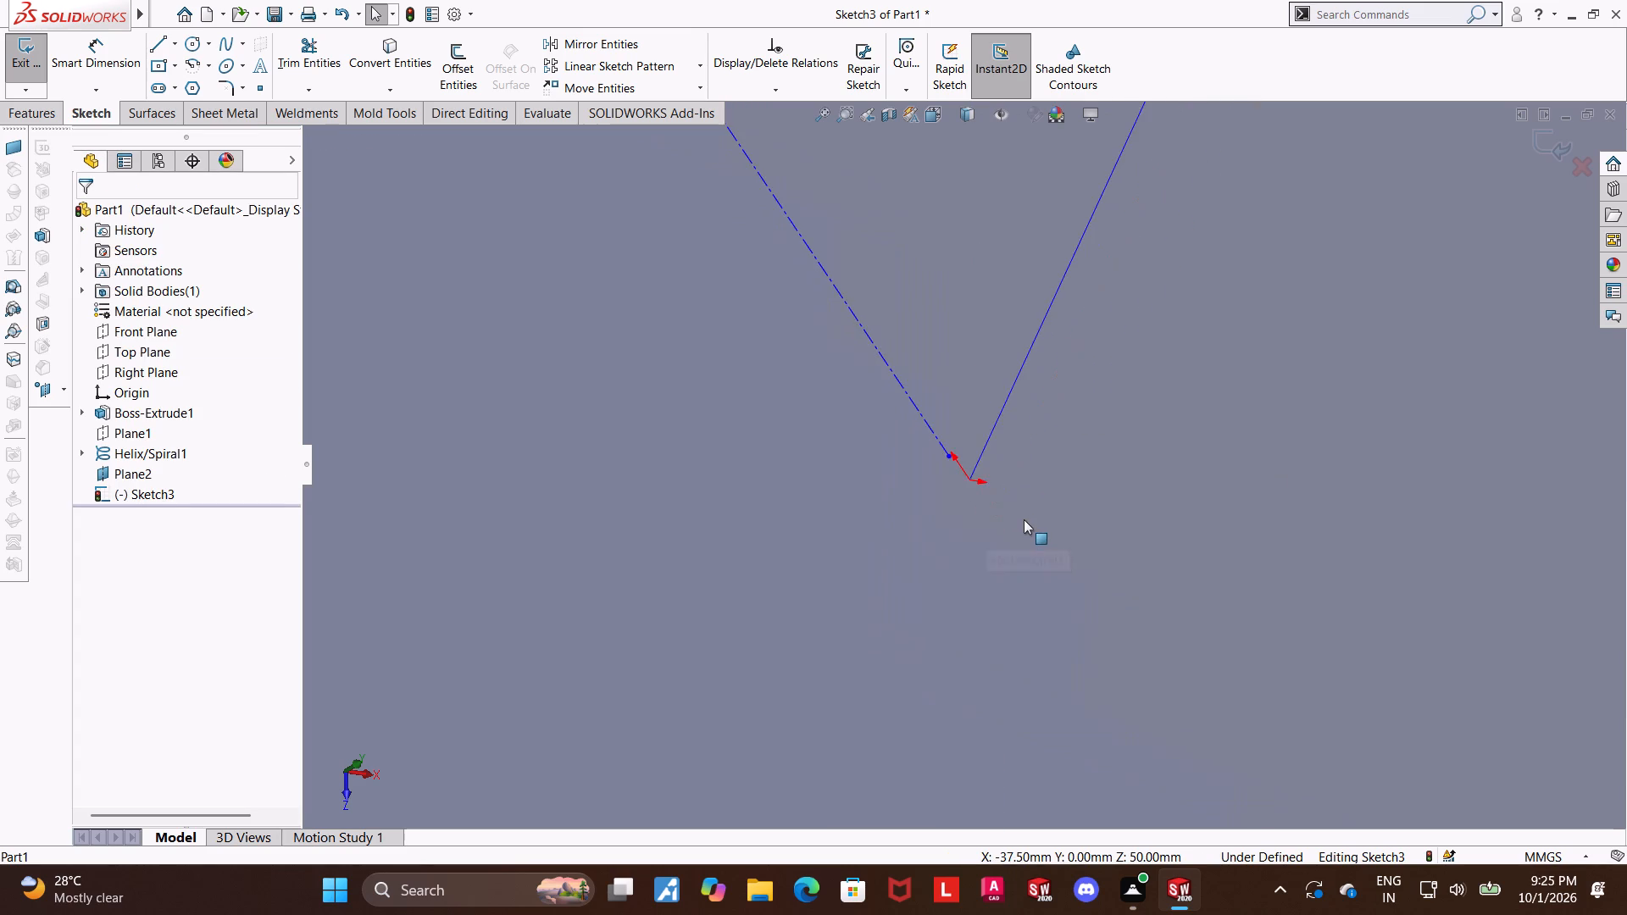
scroll(1024, 519, "up", 20)
scroll(1024, 519, "up", 19)
key("Escape")
scroll(1390, 460, "up", 2)
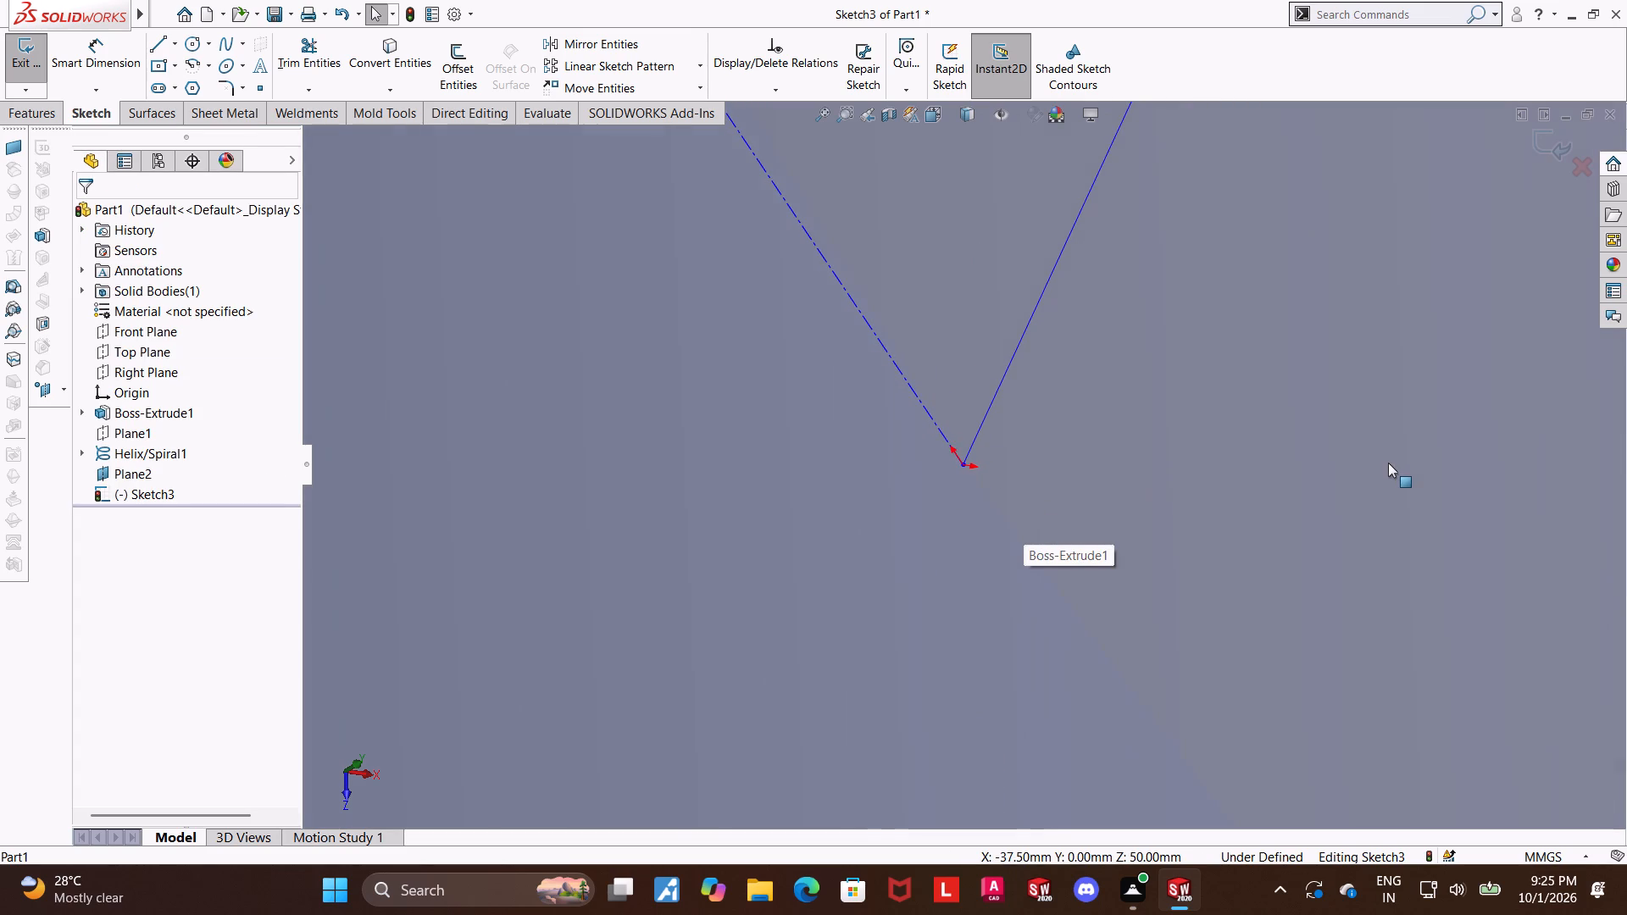
scroll(1378, 470, "down", 7)
scroll(1377, 470, "up", 20)
scroll(1377, 470, "up", 8)
scroll(1027, 477, "down", 3)
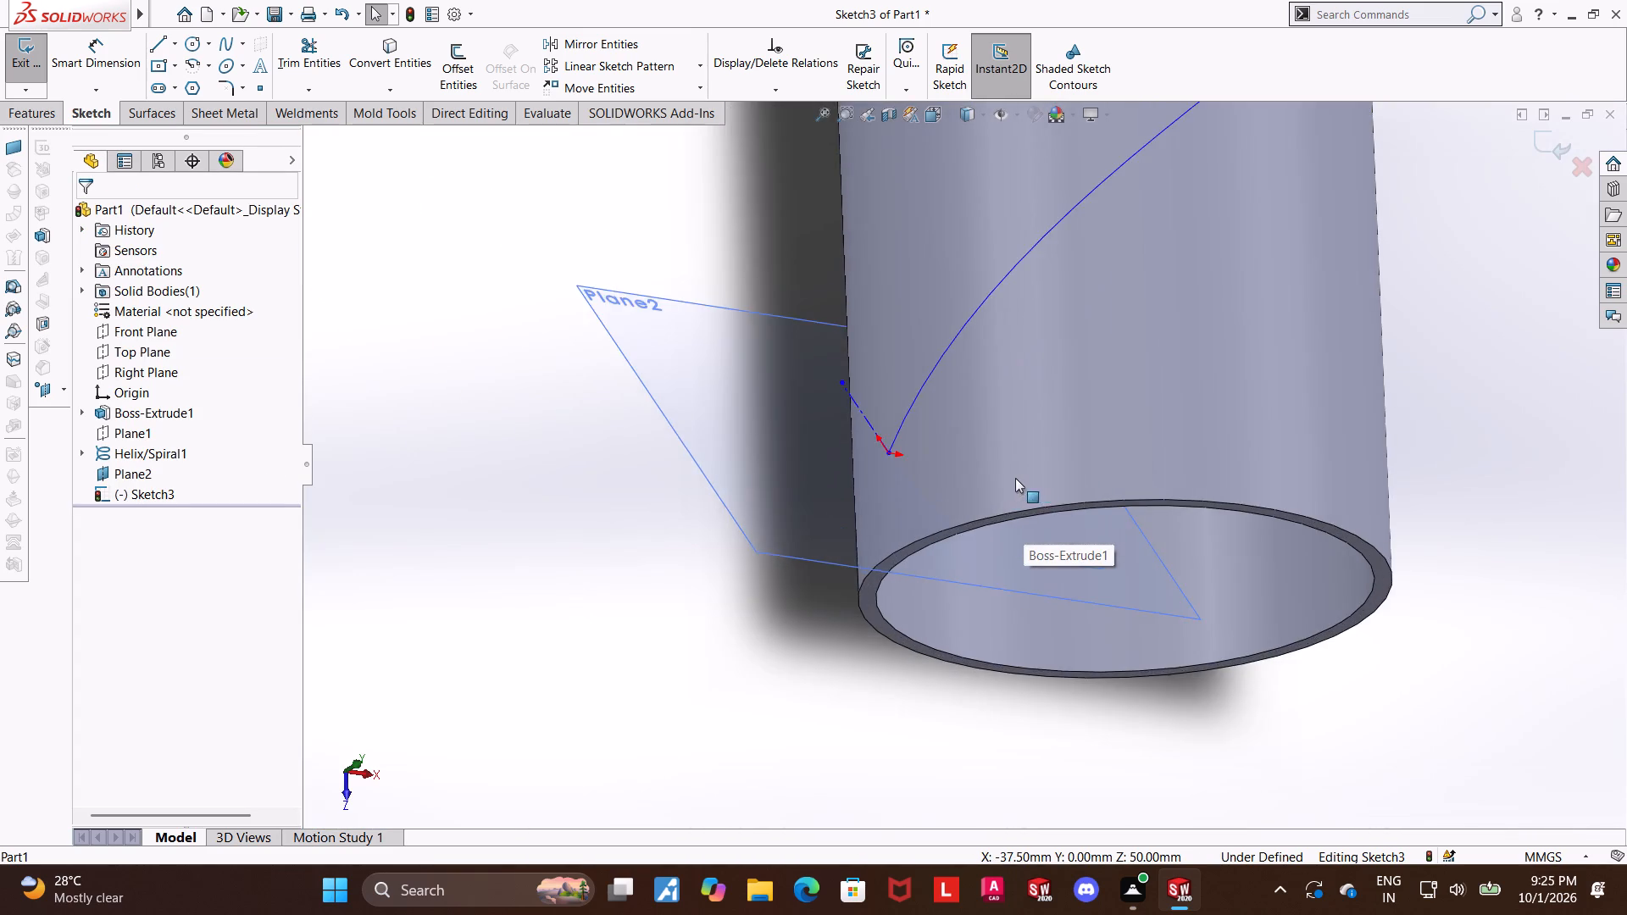
middle_click_drag(1015, 478, 1086, 294)
scroll(1086, 294, "up", 1)
scroll(929, 438, "down", 5)
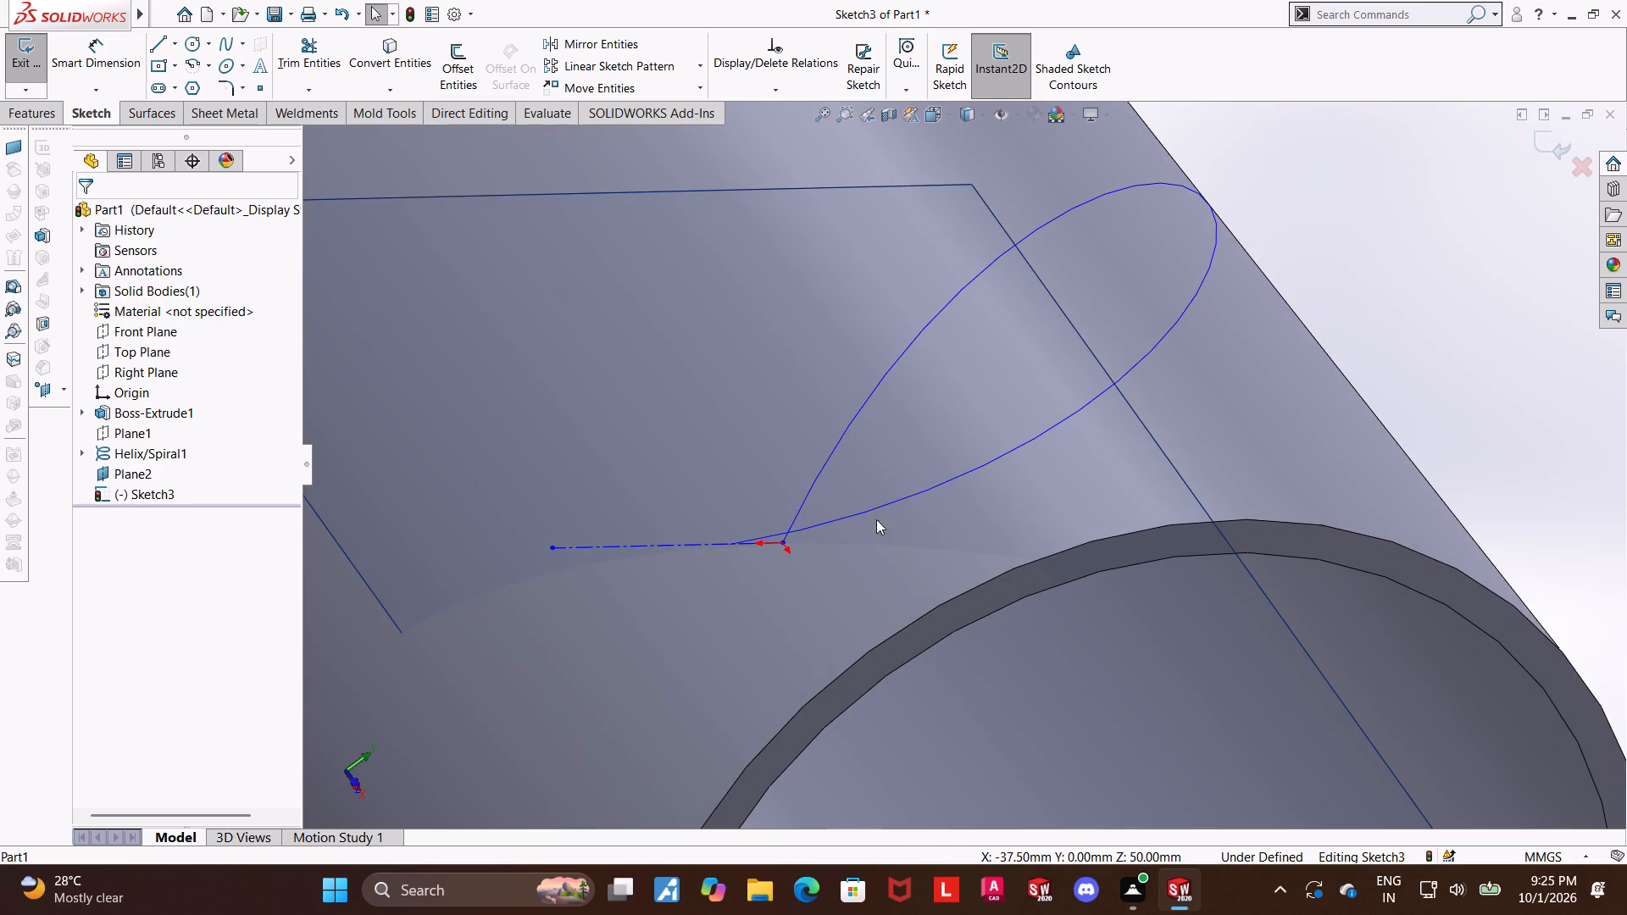
left_click(785, 544)
scroll(775, 544, "down", 3)
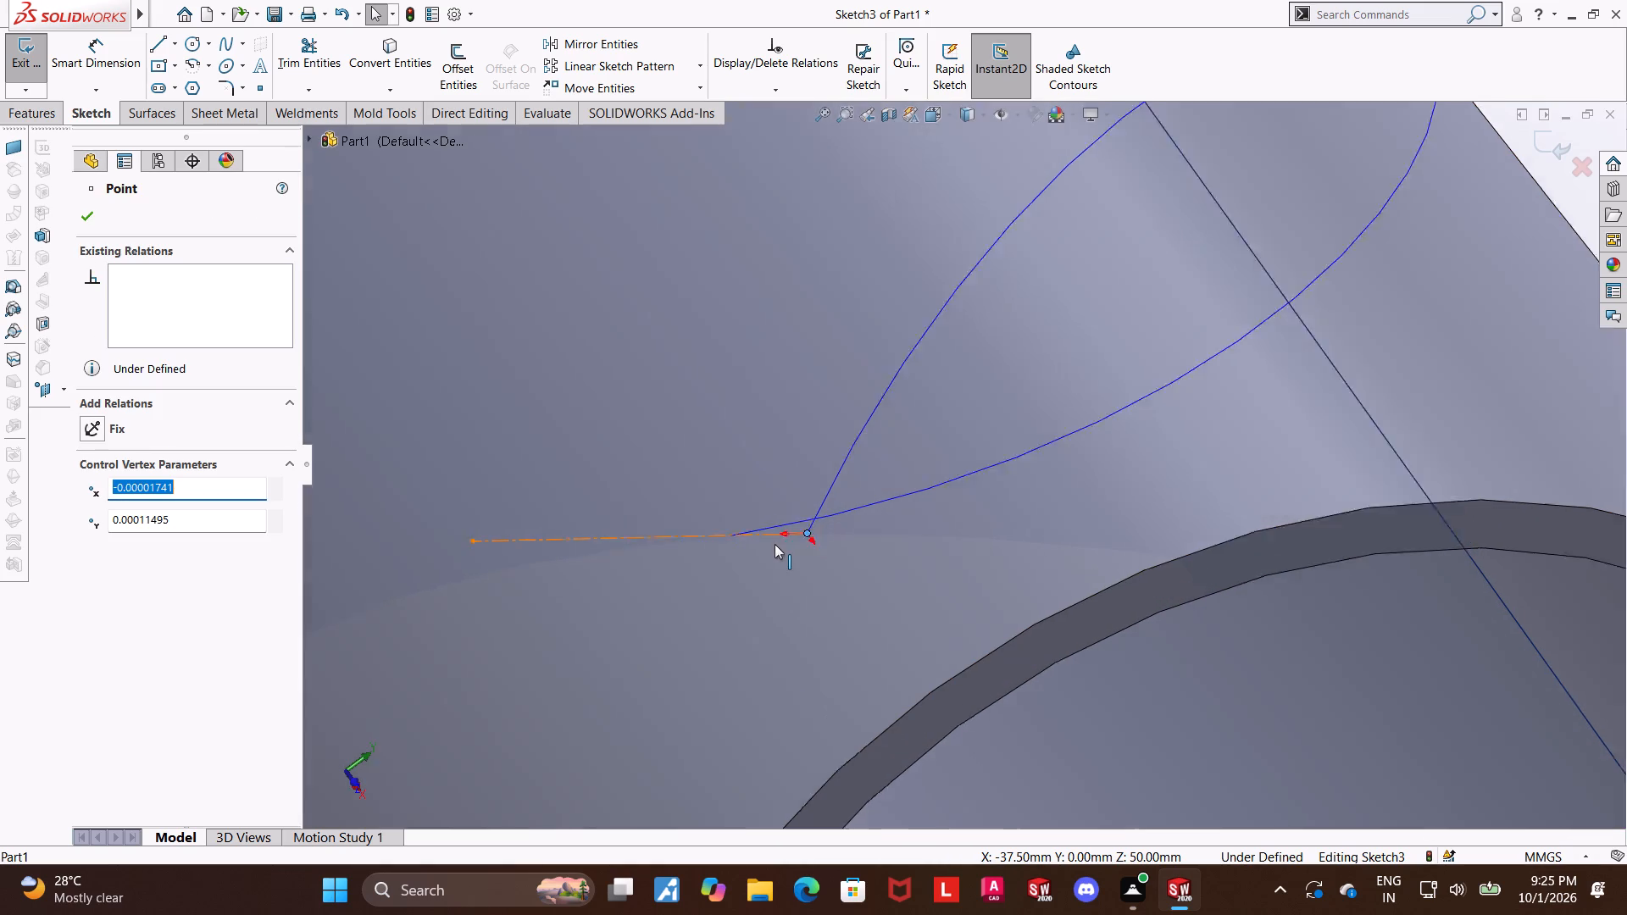
scroll(775, 544, "down", 5)
scroll(955, 482, "down", 8)
scroll(1029, 419, "down", 14)
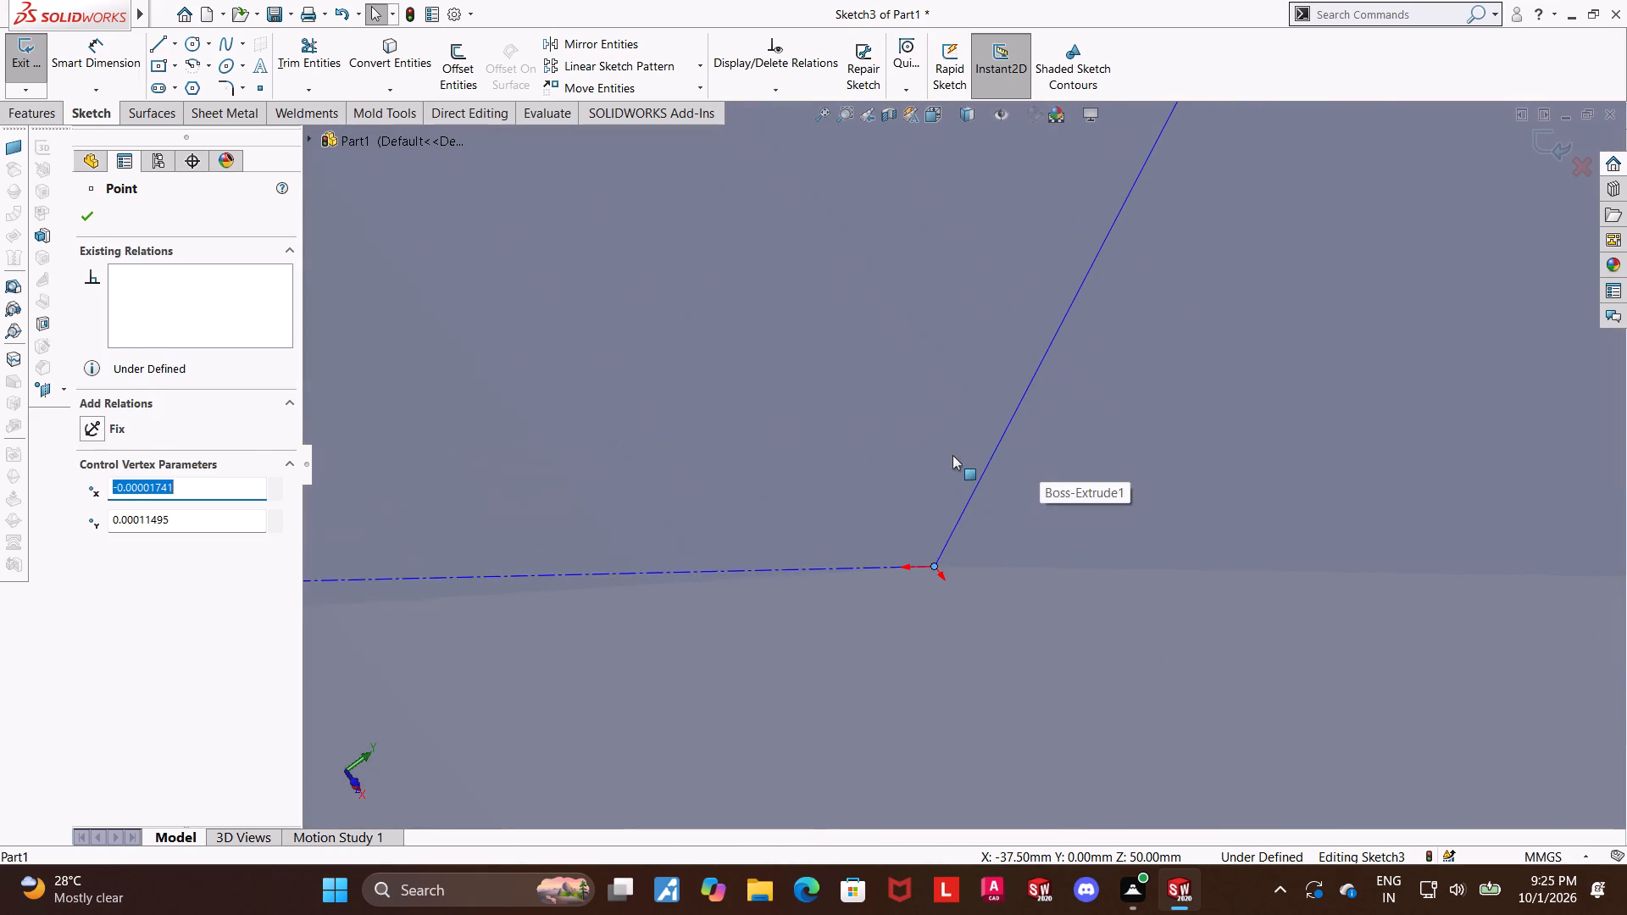
key("Escape")
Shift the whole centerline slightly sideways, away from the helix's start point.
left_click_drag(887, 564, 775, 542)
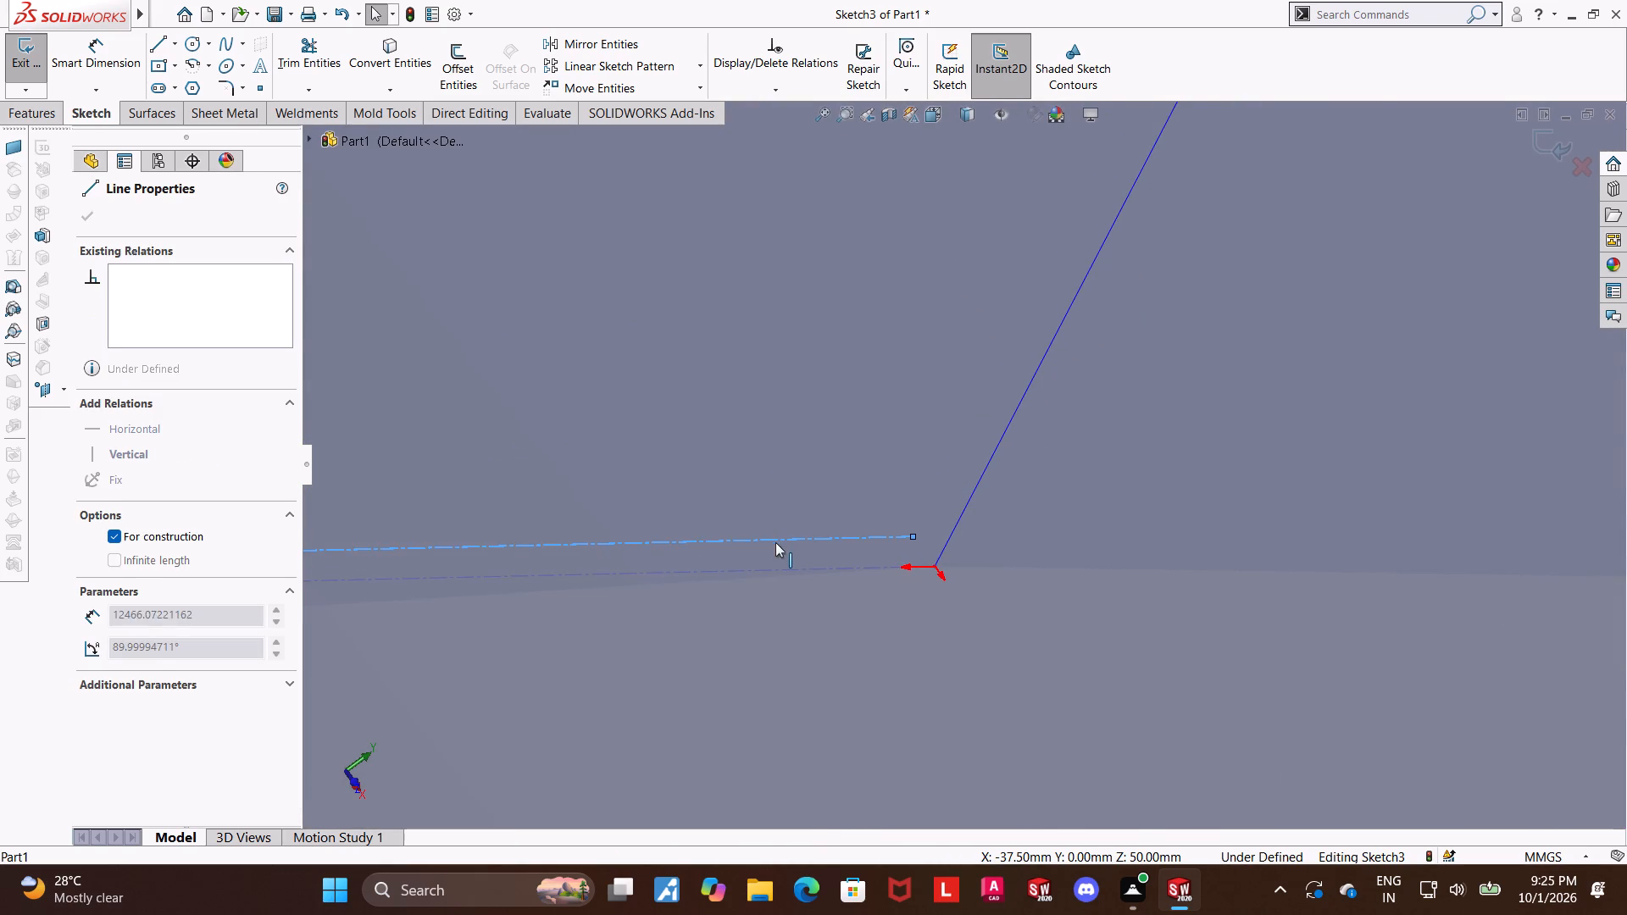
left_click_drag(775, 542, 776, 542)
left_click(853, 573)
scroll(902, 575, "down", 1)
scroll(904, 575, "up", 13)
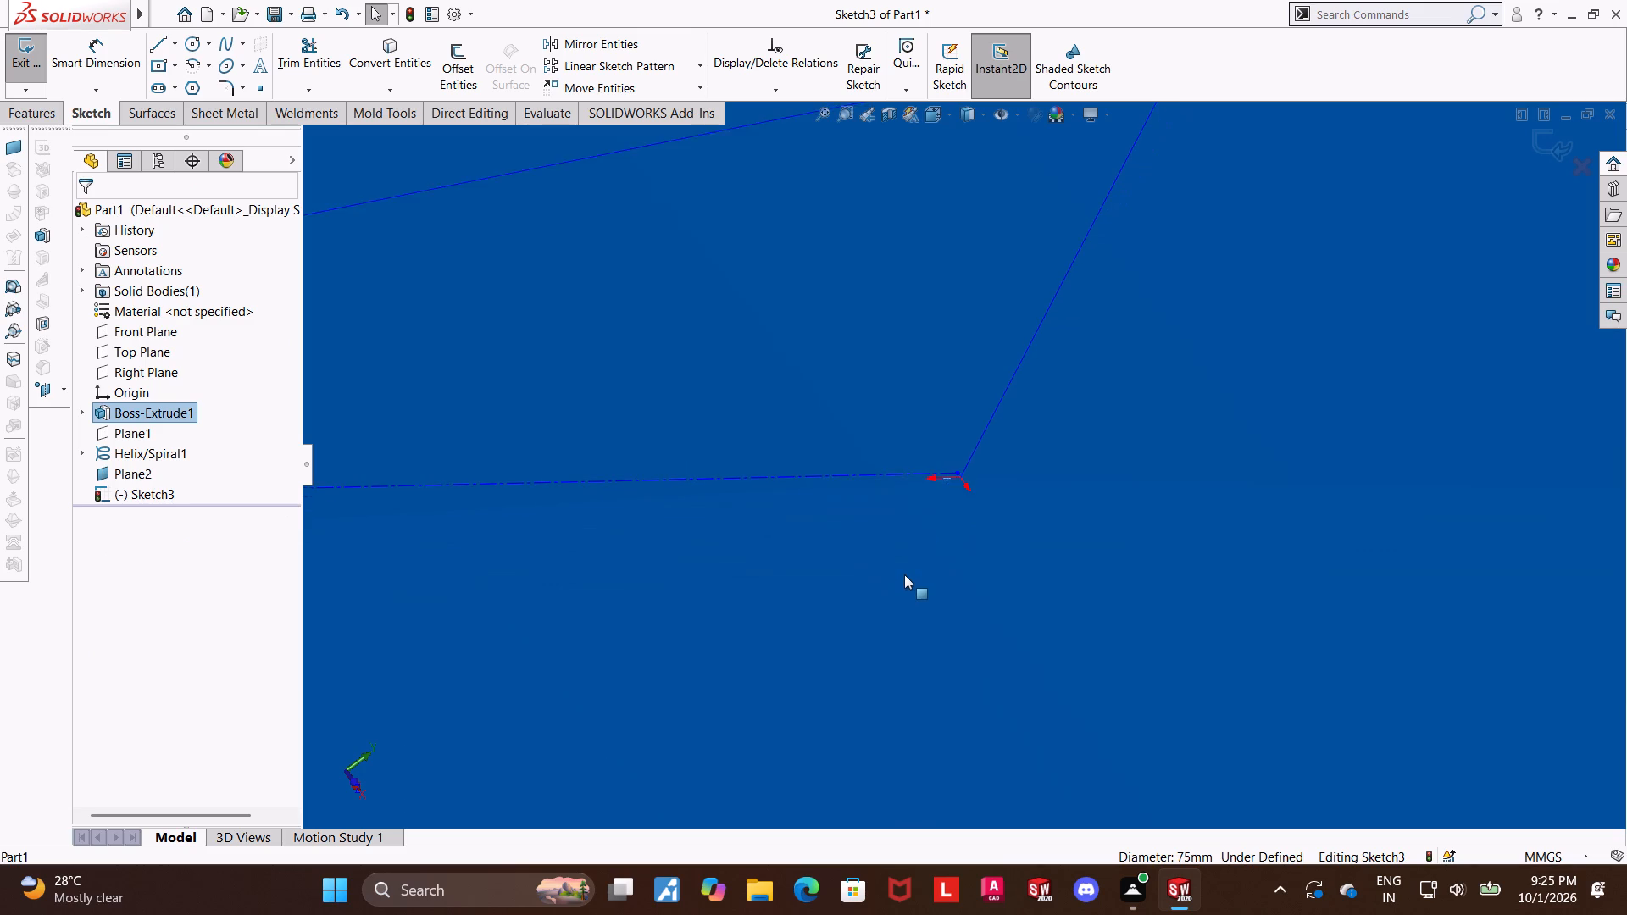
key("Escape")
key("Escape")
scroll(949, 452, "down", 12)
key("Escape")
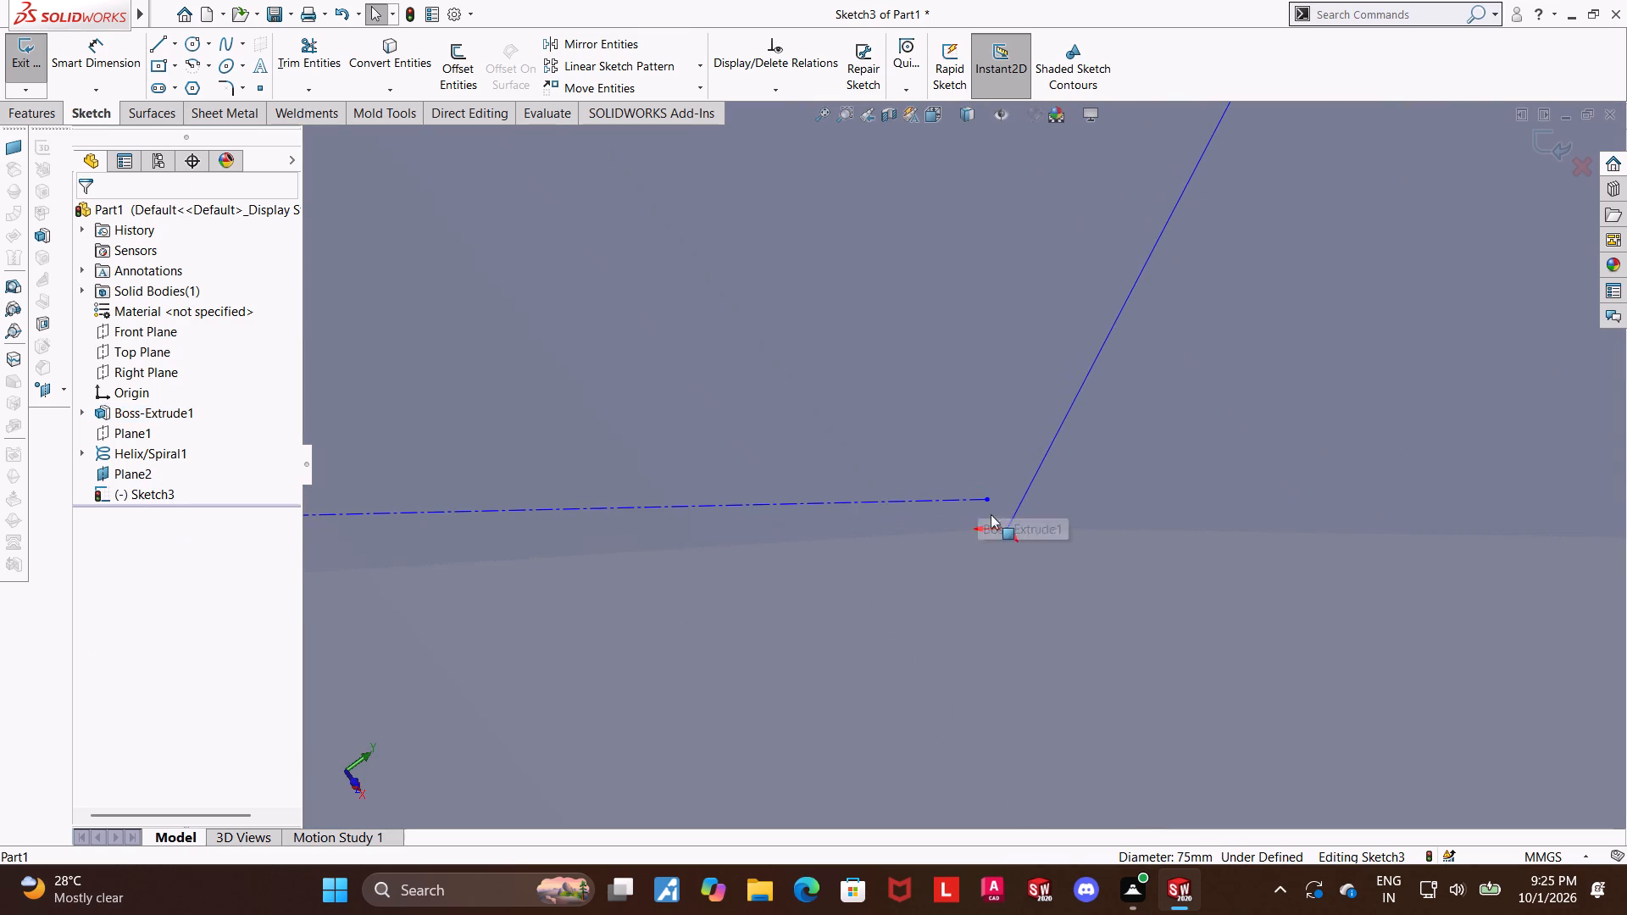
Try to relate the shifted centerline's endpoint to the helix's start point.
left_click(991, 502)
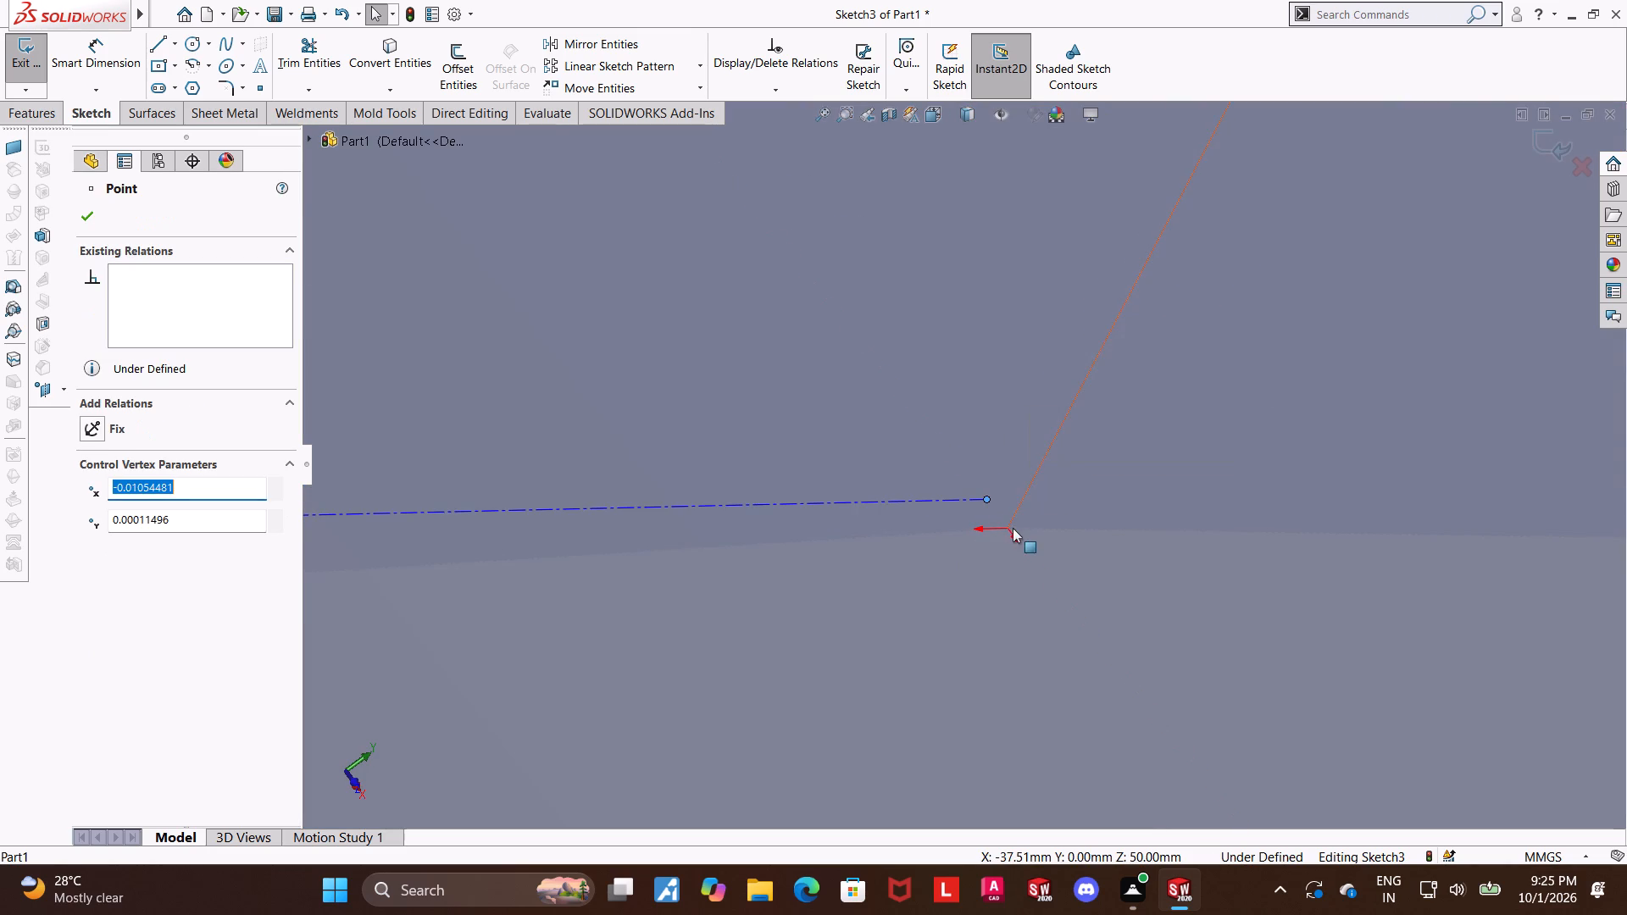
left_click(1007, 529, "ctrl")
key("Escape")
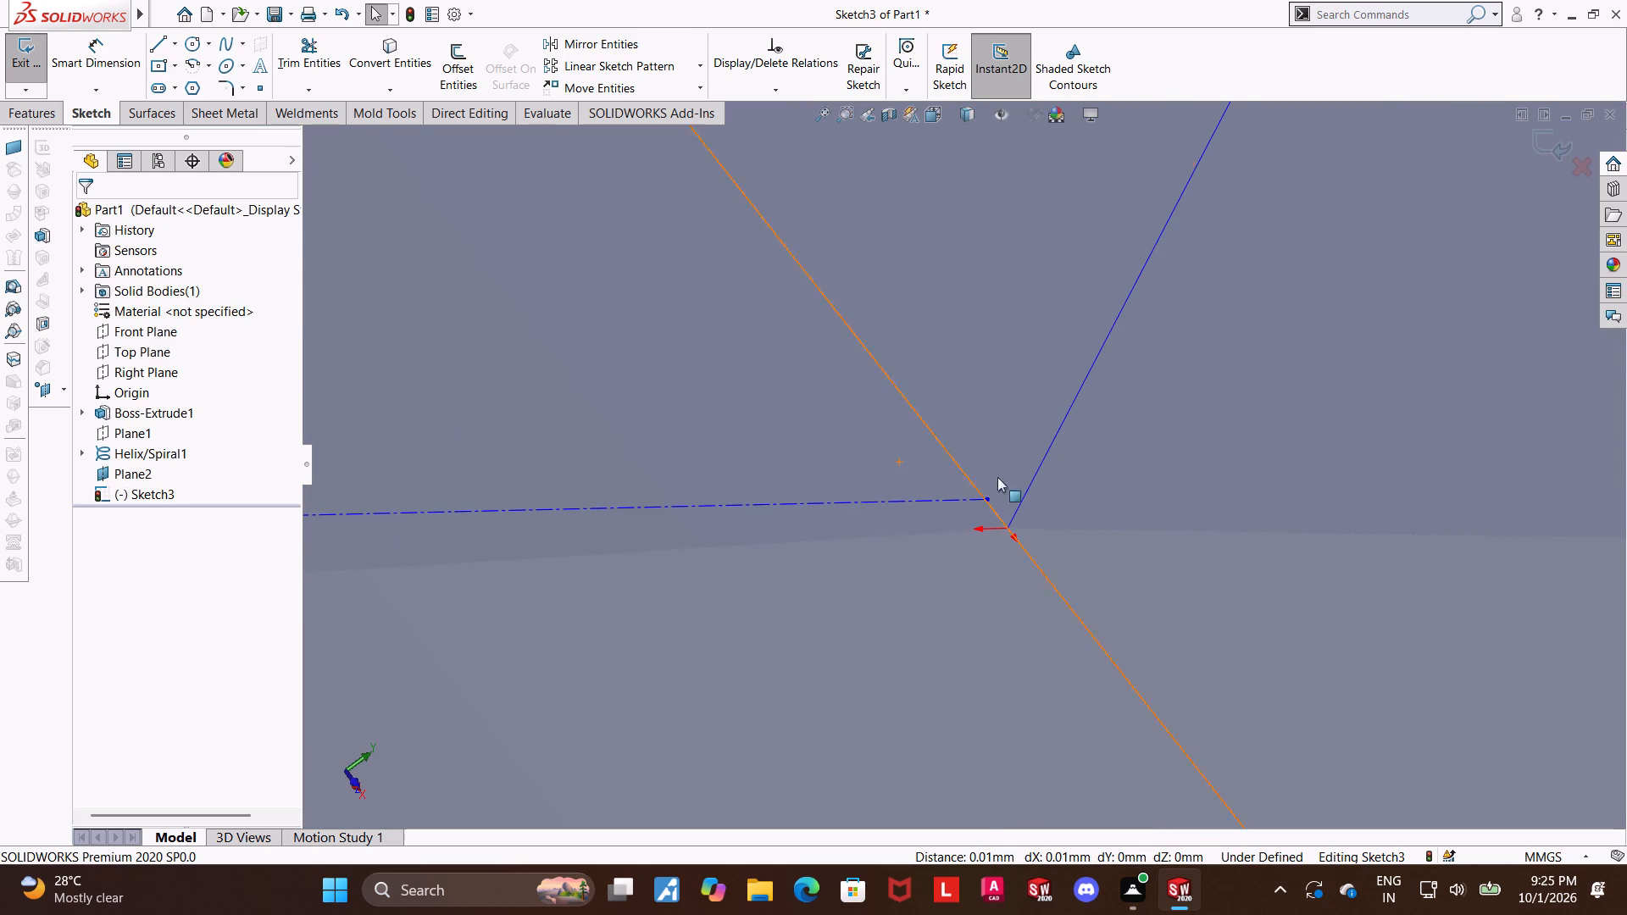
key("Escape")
Move the centerline's endpoint back onto the helix's start point at the sketch origin.
left_click_drag(986, 499, 1008, 529)
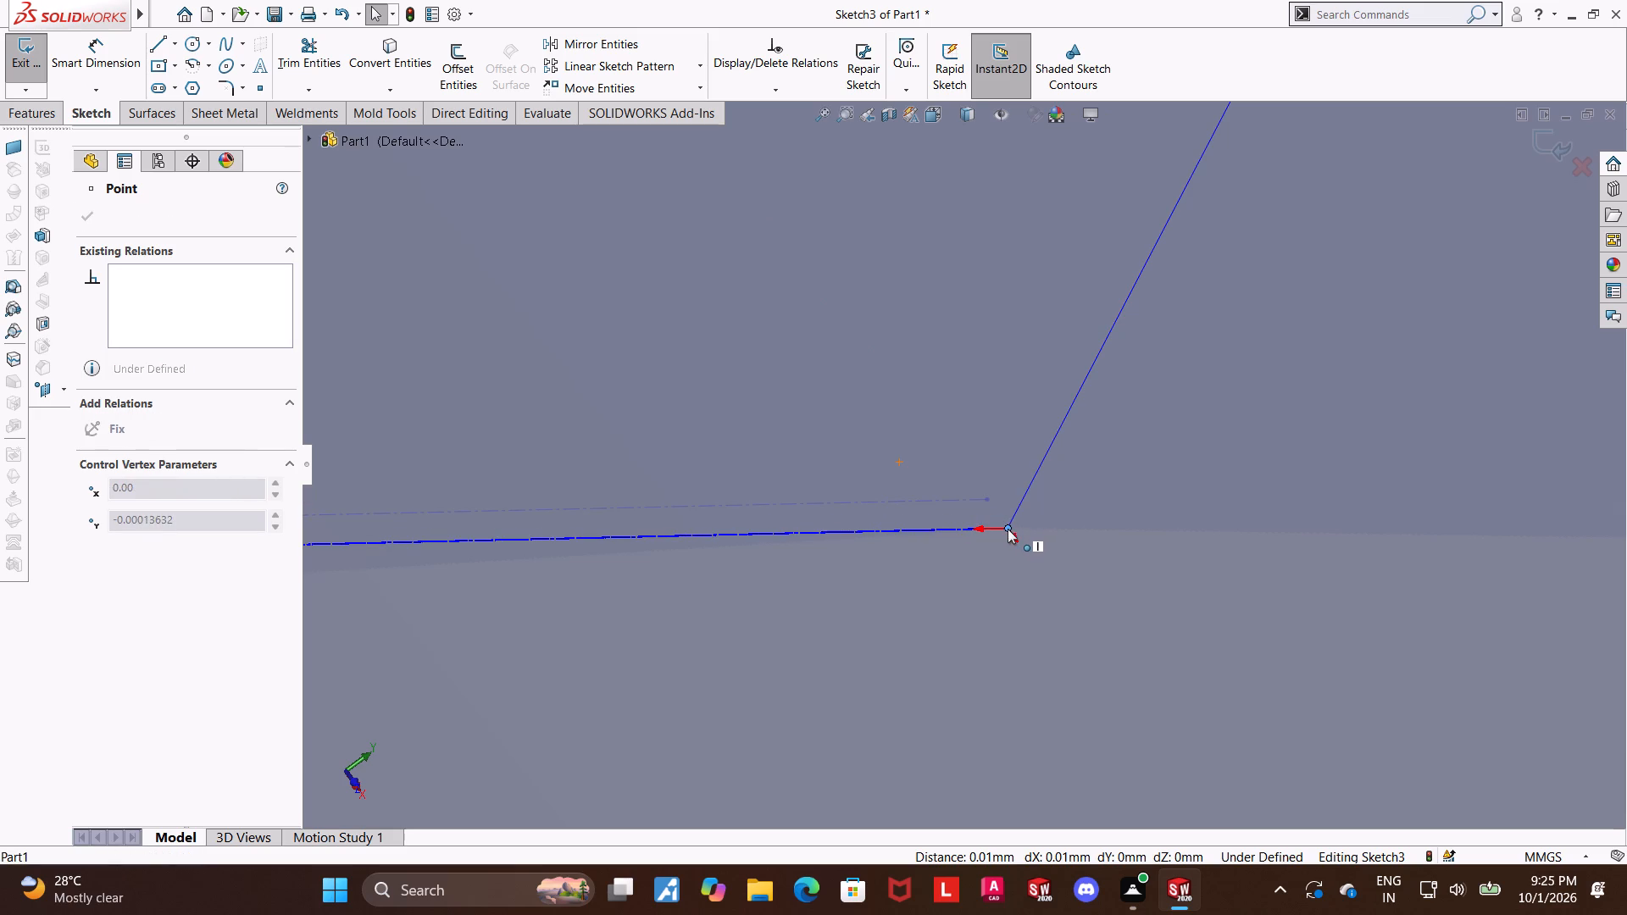
left_click_drag(1008, 529, 1008, 533)
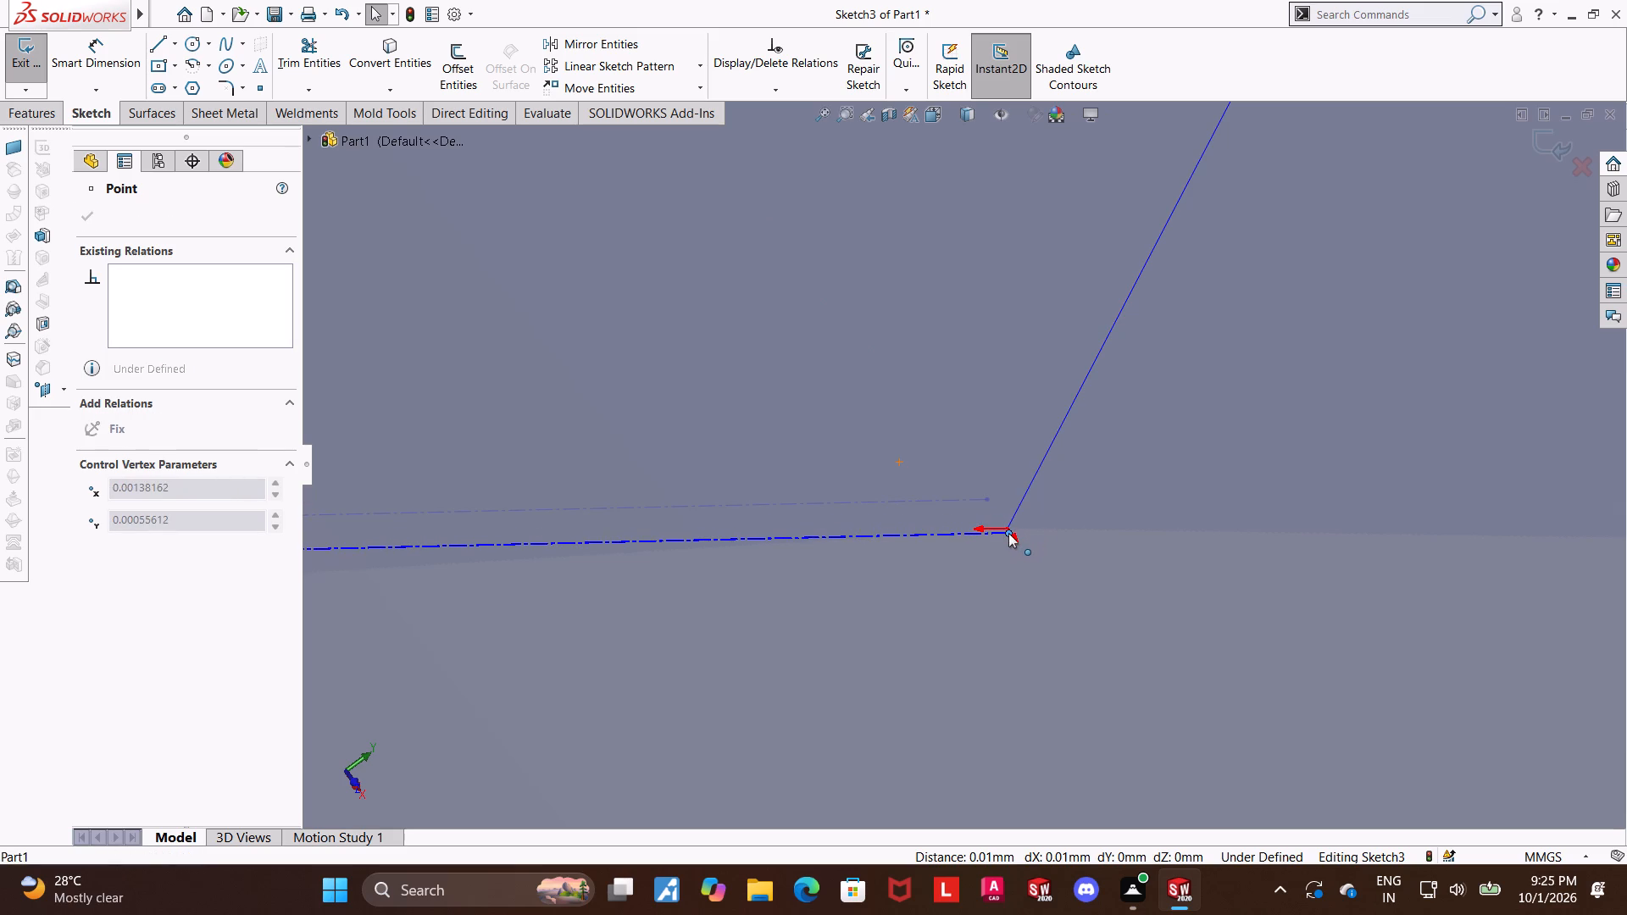
left_click_drag(1008, 533, 1012, 530)
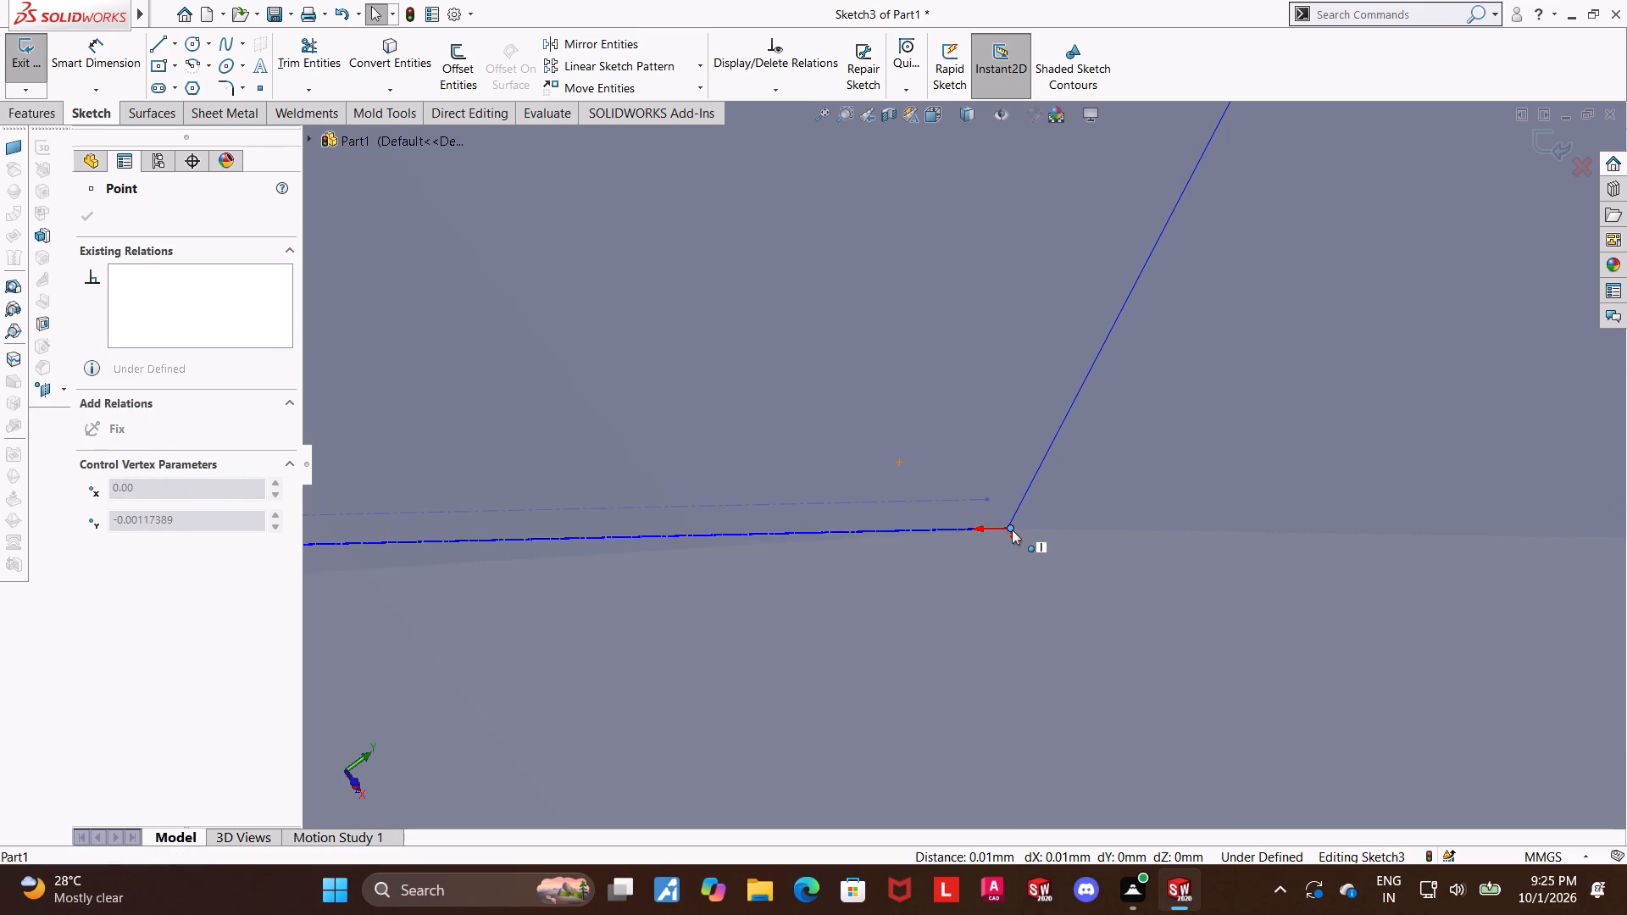
left_click_drag(1012, 530, 1010, 530)
key("Escape")
key("Escape")
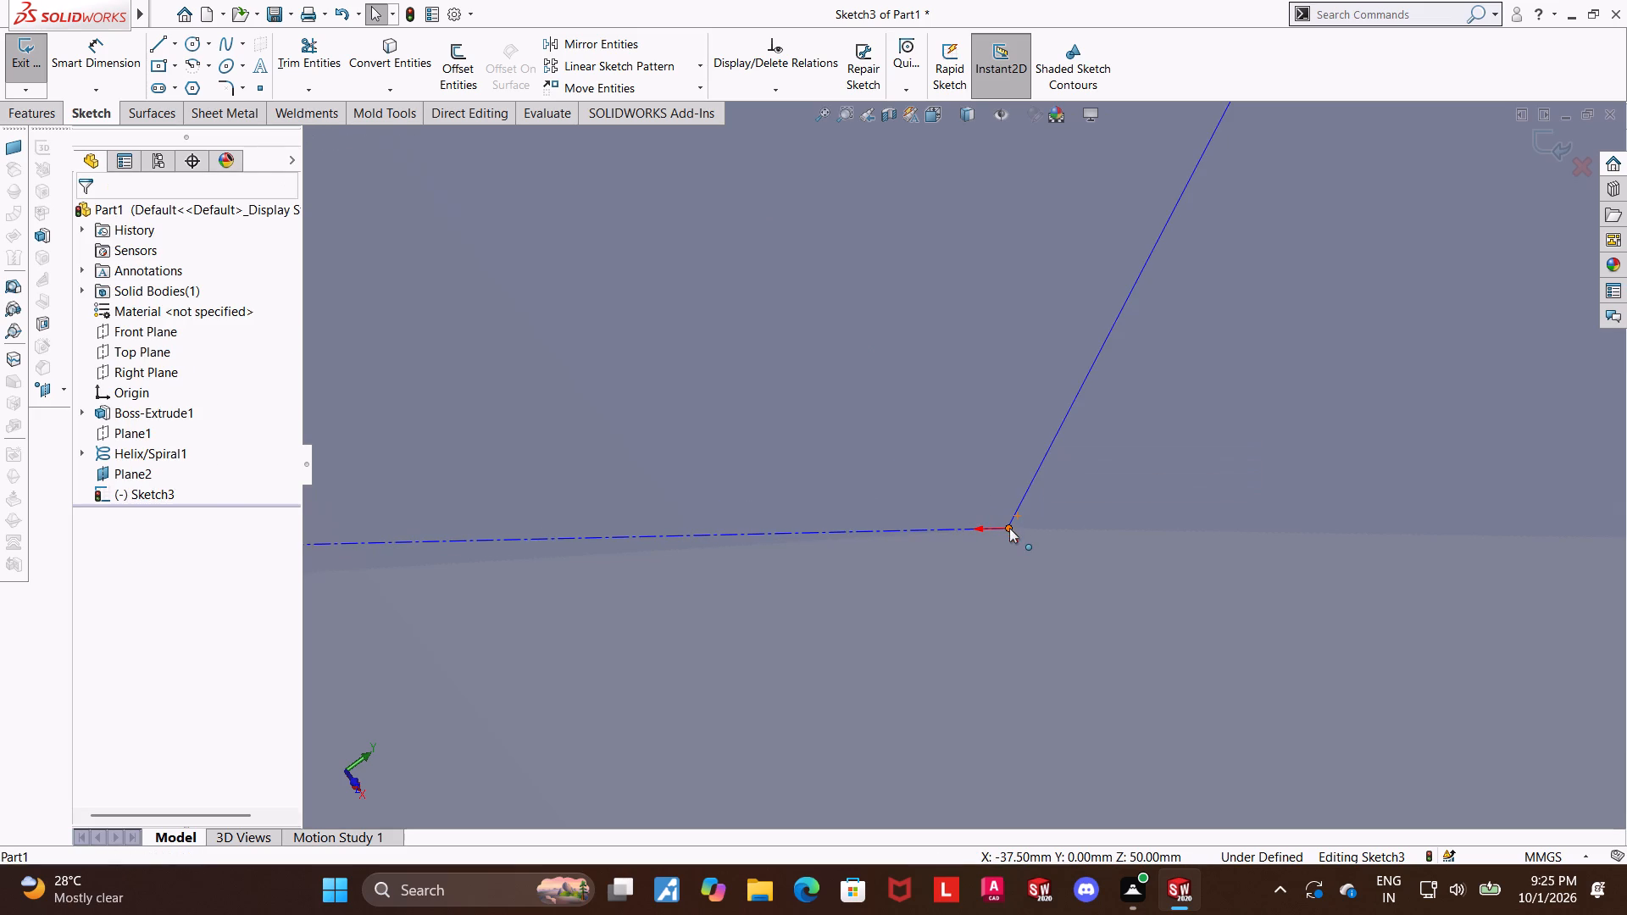
Add a Pierce relation between the centerline's endpoint and the helix curve.
left_click(1009, 528)
left_click(1029, 485, "ctrl")
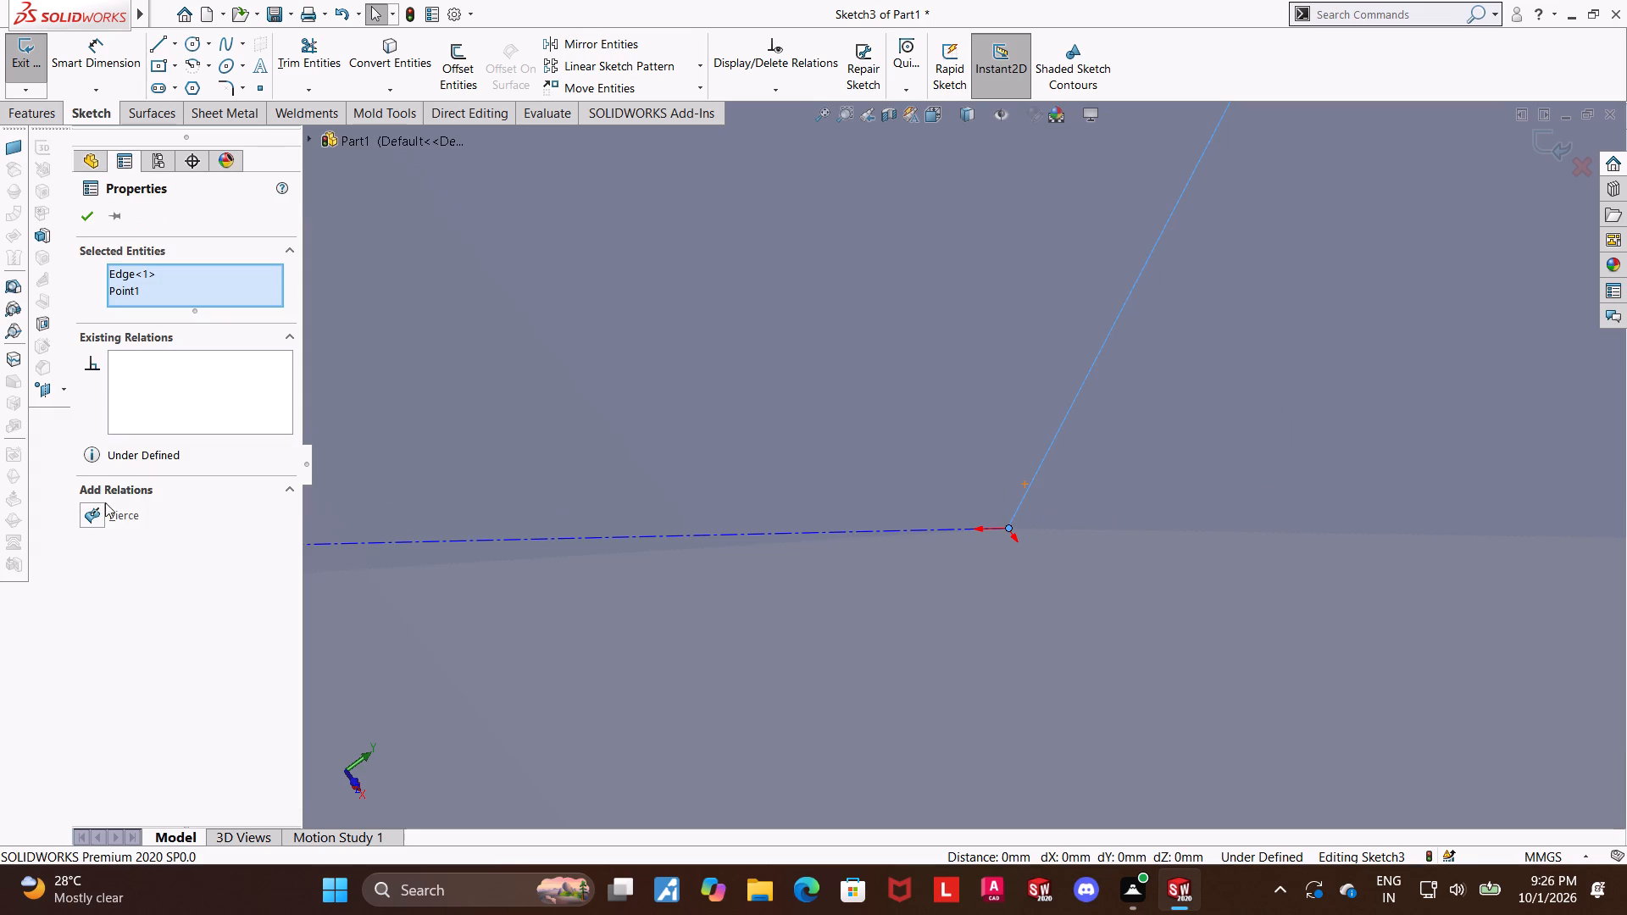
left_click(100, 510)
key("Escape")
key("Escape")
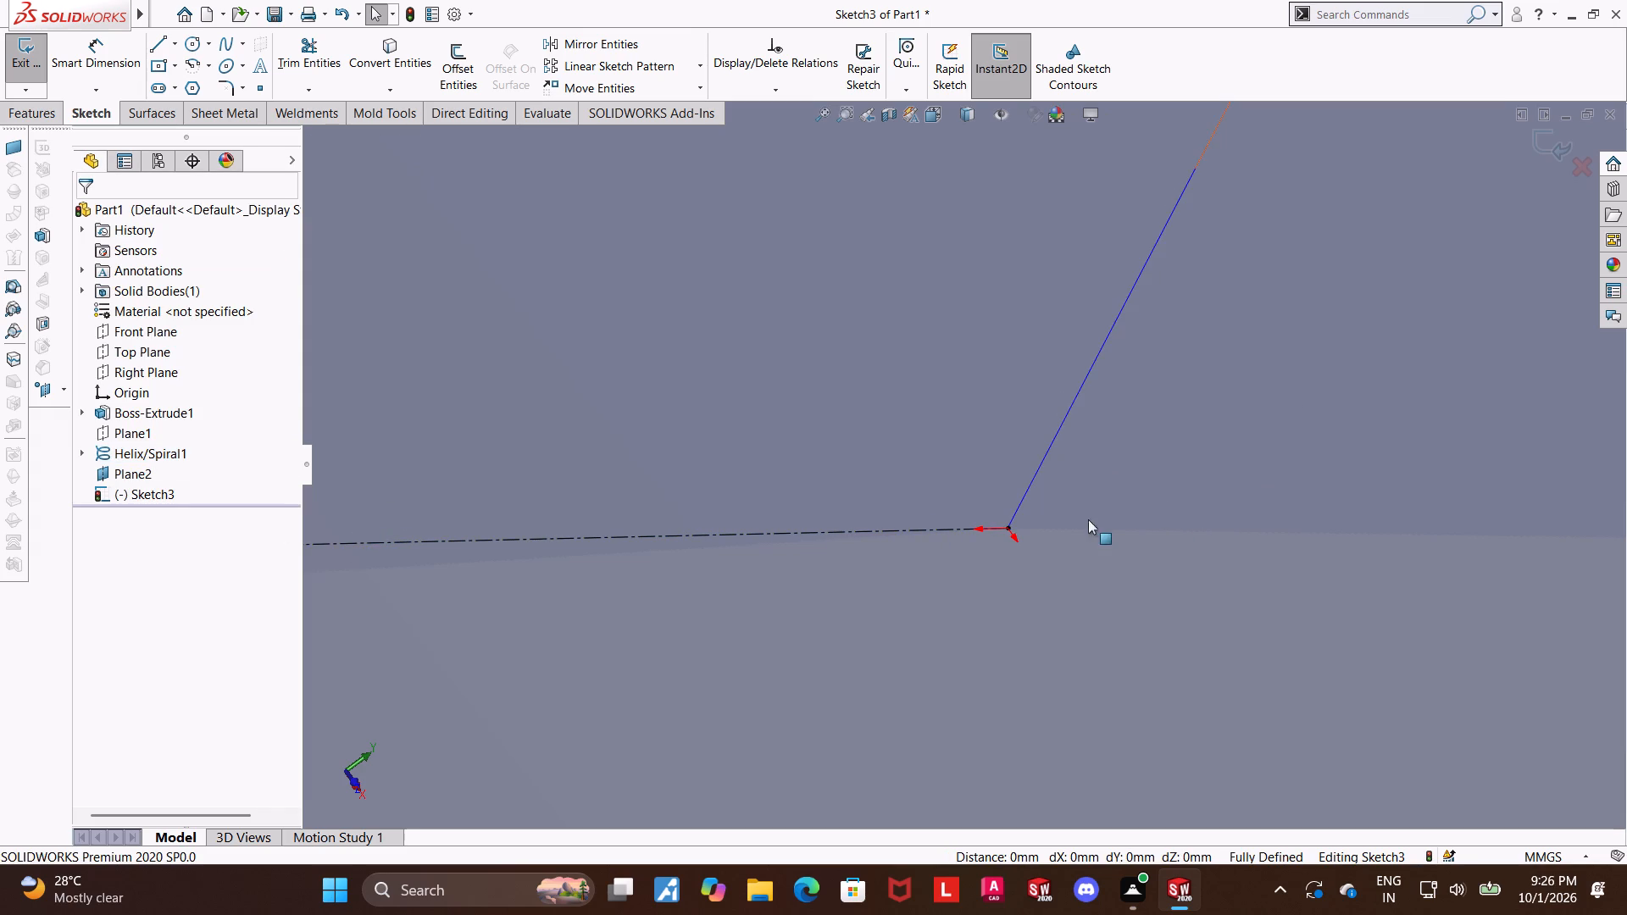
Examine the centerline's pierced endpoint at the helix's start and its existing relations from several angles.
scroll(1020, 502, "down", 8)
scroll(882, 508, "down", 8)
scroll(1071, 526, "up", 6)
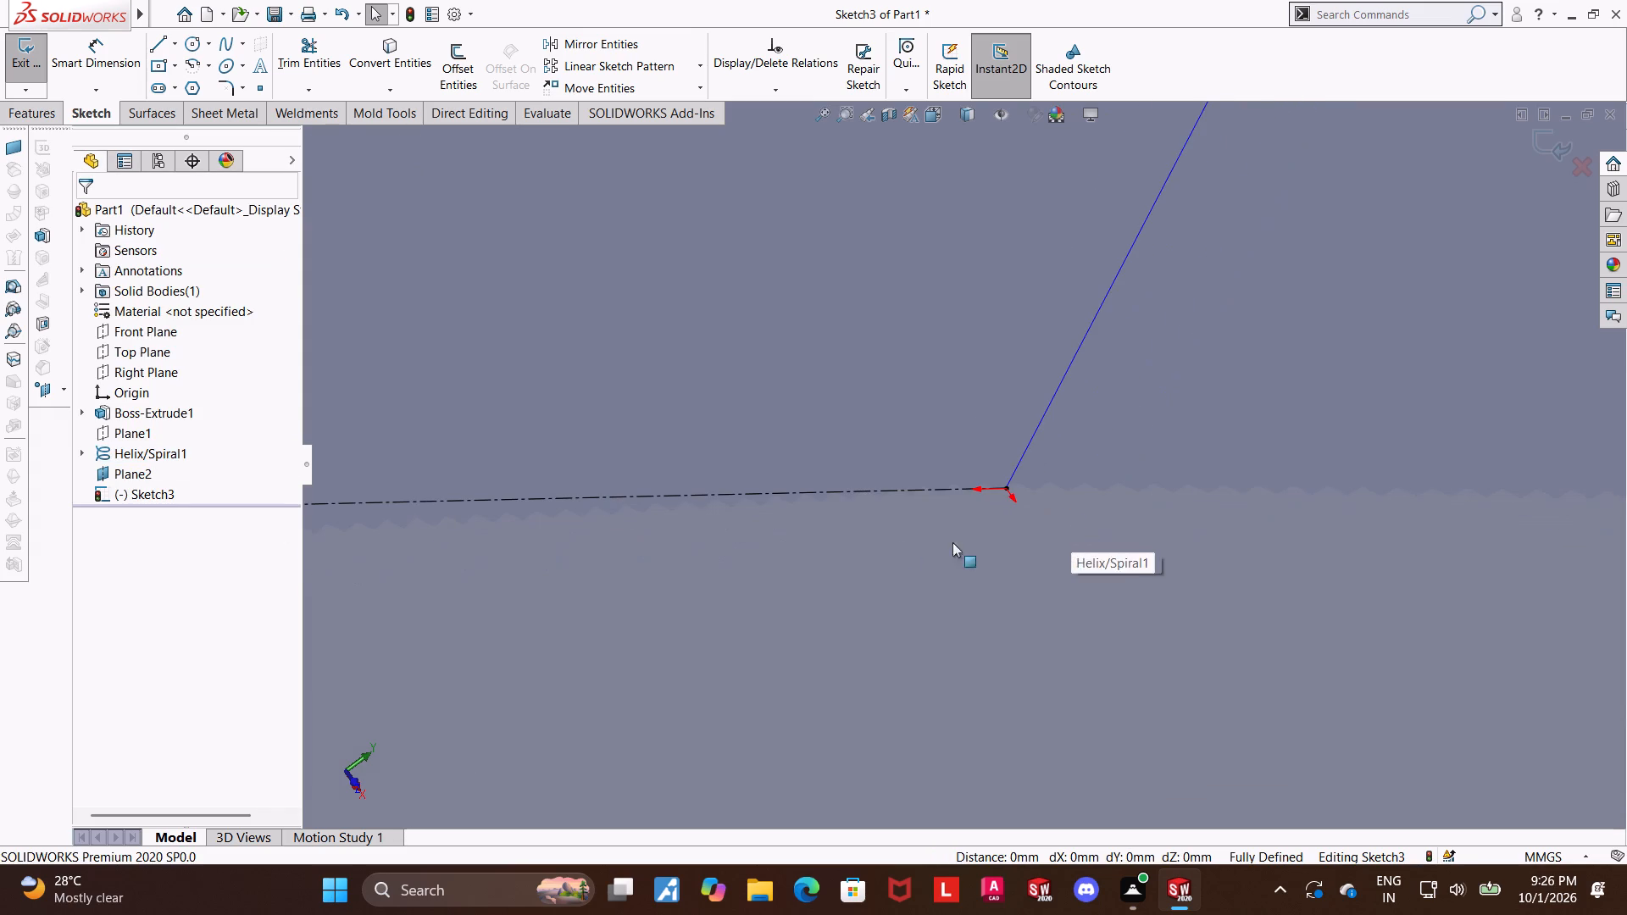
key("Escape")
key("Escape")
left_click(1004, 487)
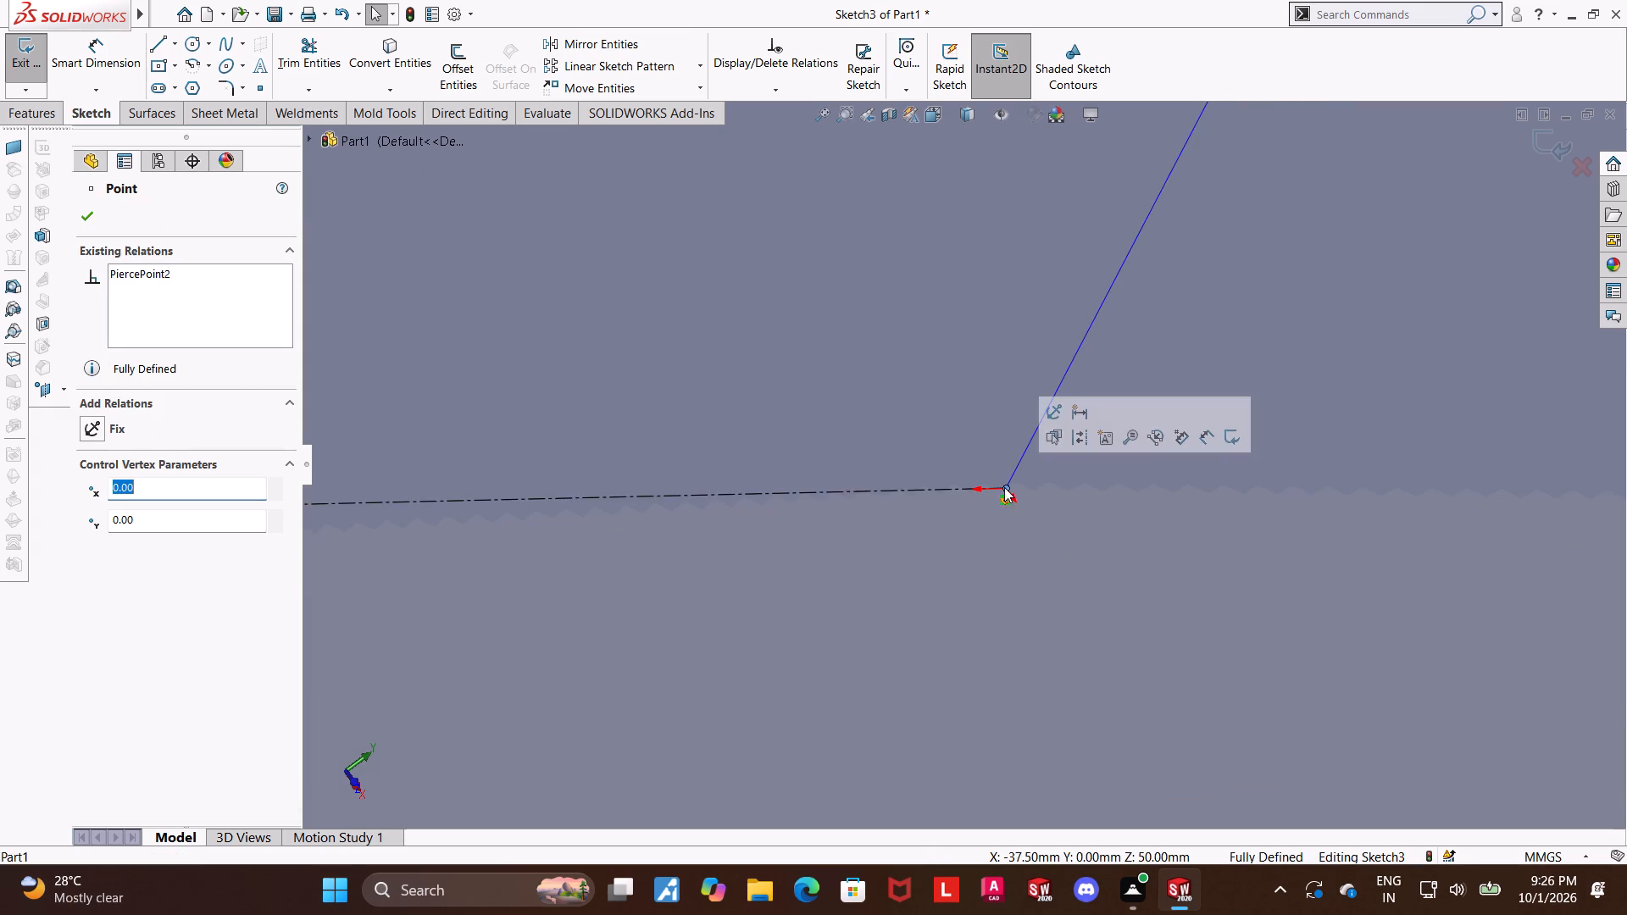
scroll(996, 525, "up", 15)
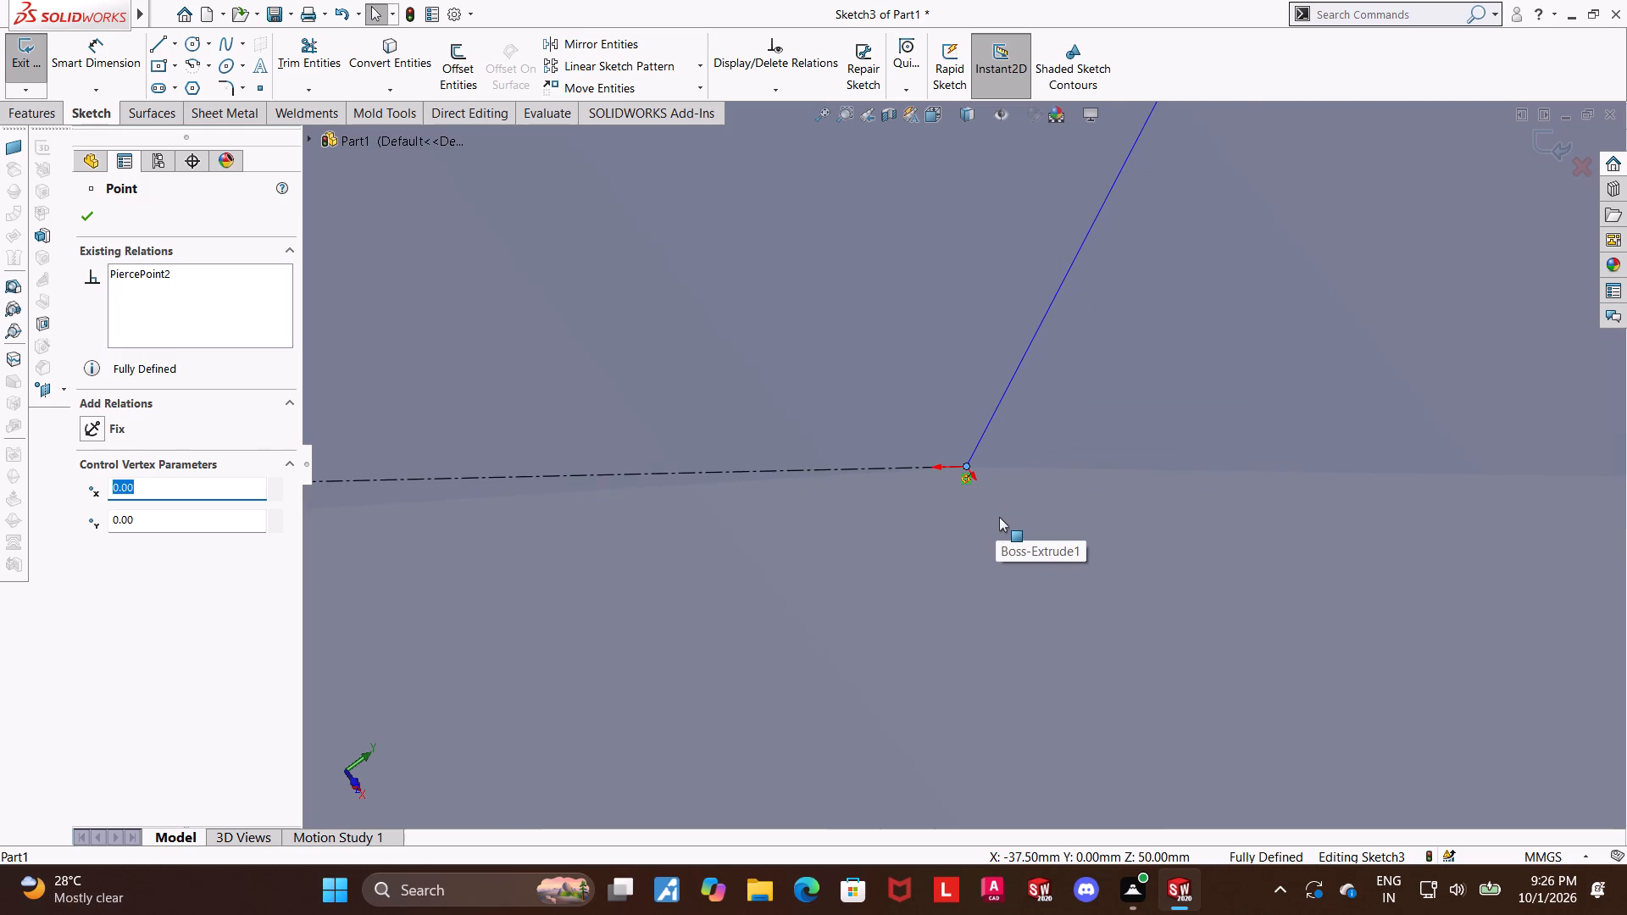
scroll(999, 517, "up", 20)
scroll(999, 517, "up", 14)
key("Escape")
key("Escape")
key("Escape")
key("Escape")
middle_click_drag(1000, 477, 917, 566)
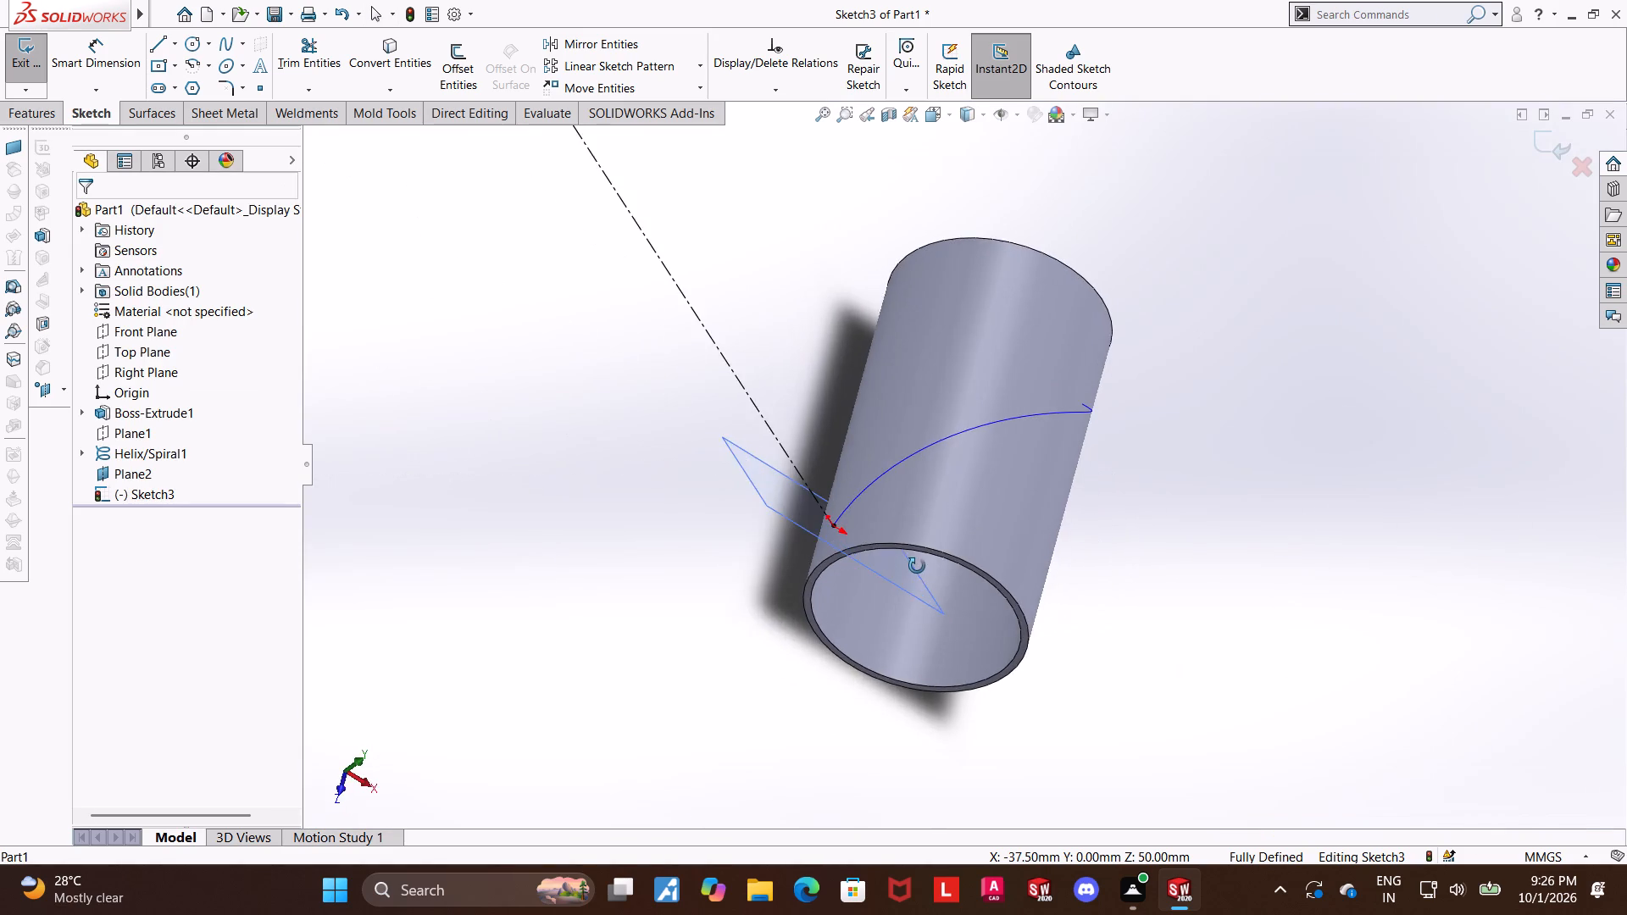
middle_click_drag(917, 566, 1000, 545)
scroll(1000, 545, "up", 1)
scroll(957, 518, "down", 7)
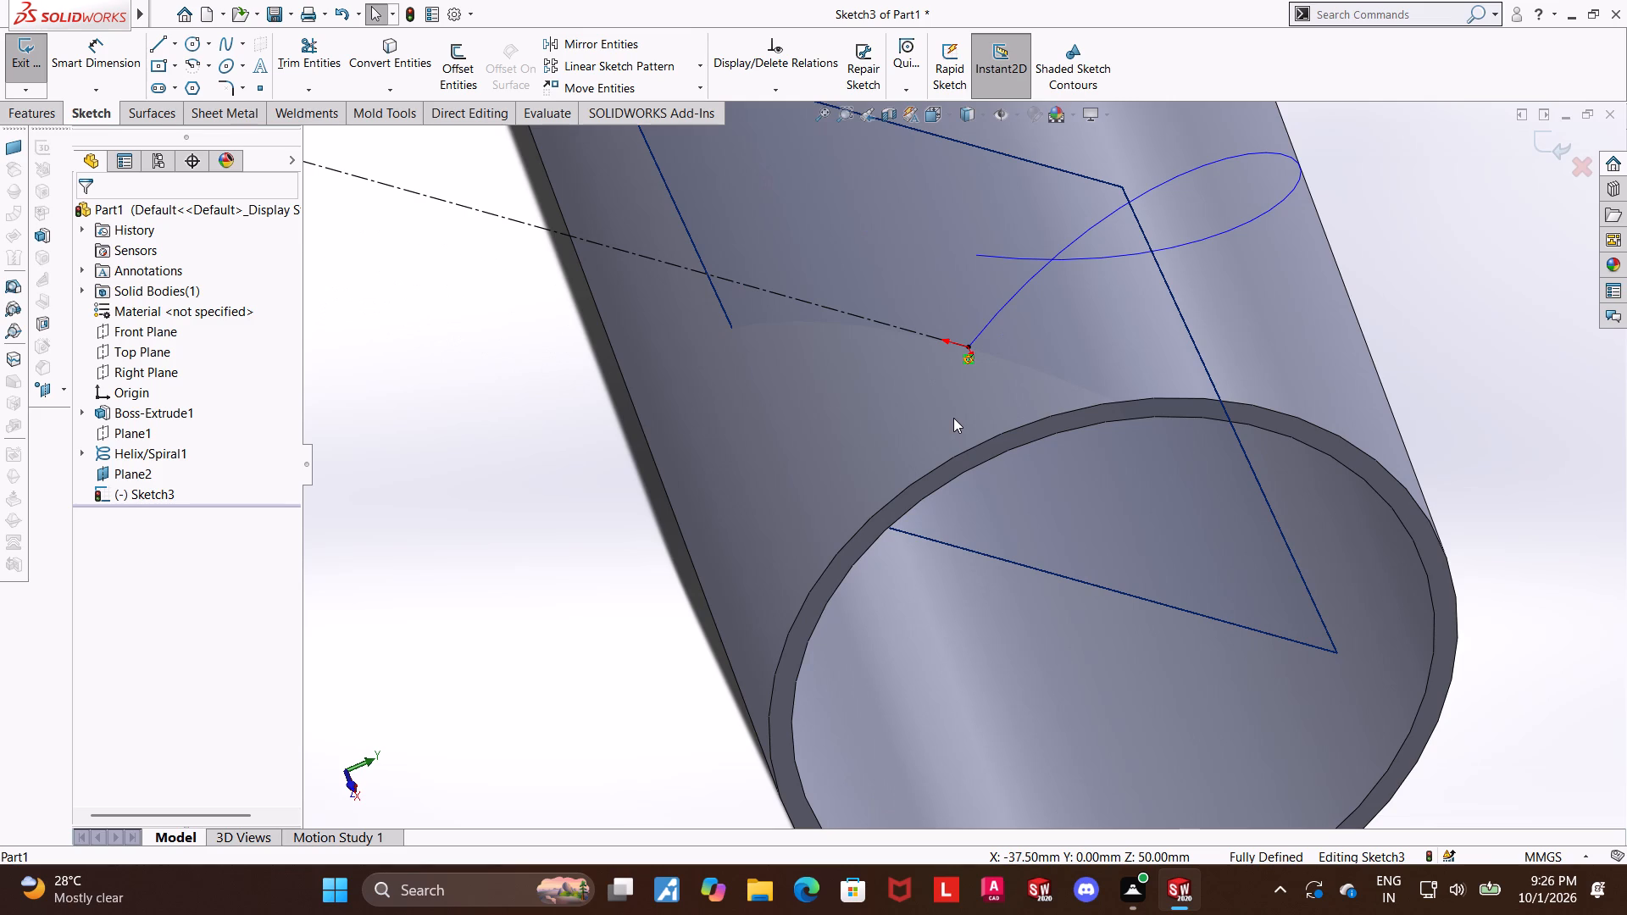
Undo the Pierce relation and the preceding centerline moves, back to the short centerline starting at the sketch origin.
key("ctrl+z")
key("ctrl+z")
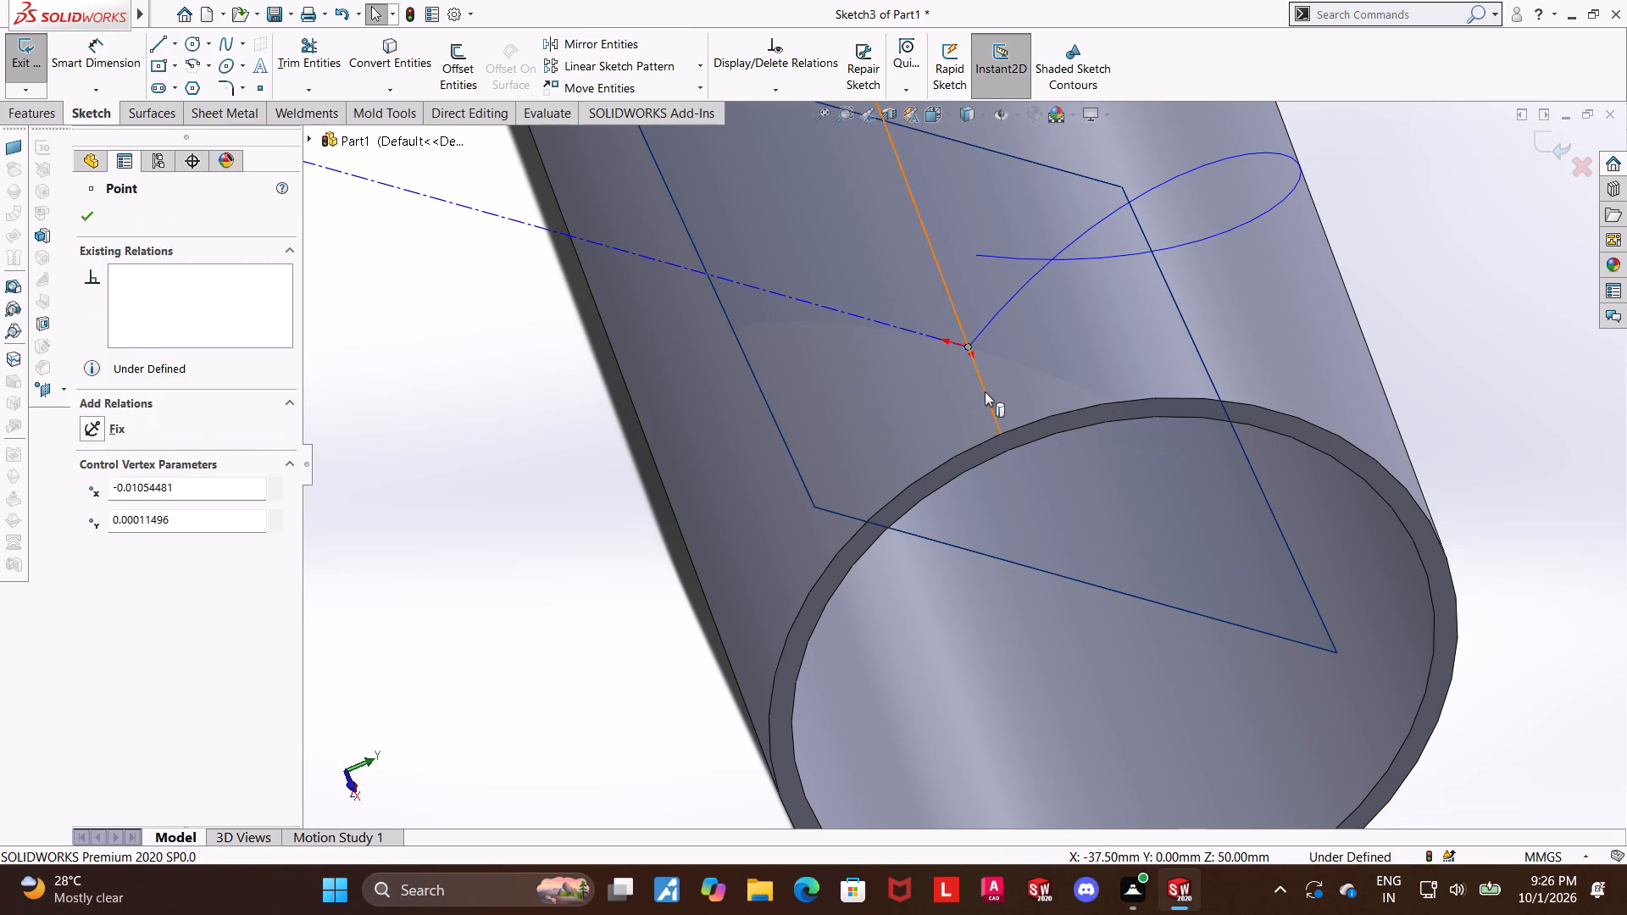
key("ctrl+z")
key("ctrl+z")
key("ctrl+z")
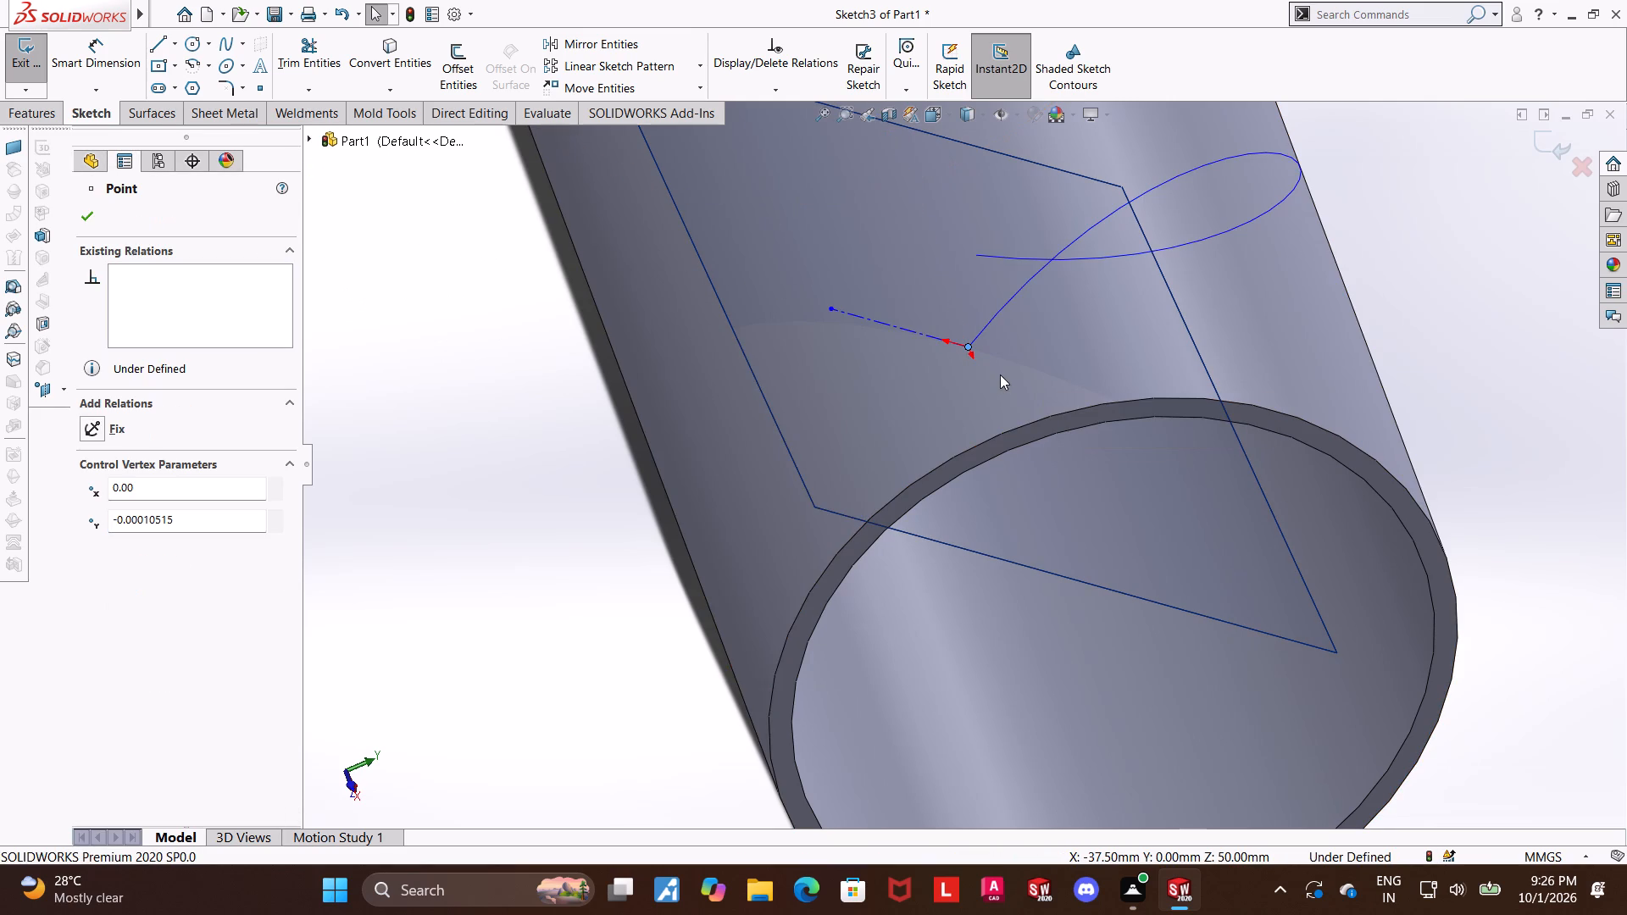
Viewing square to Plane2, add a Pierce relation between the short centerline's lower endpoint and the helix, and check the point's relations.
scroll(1000, 374, "up", 3)
middle_click_drag(967, 404, 871, 512)
scroll(894, 516, "up", 1)
middle_click_drag(886, 531, 868, 566)
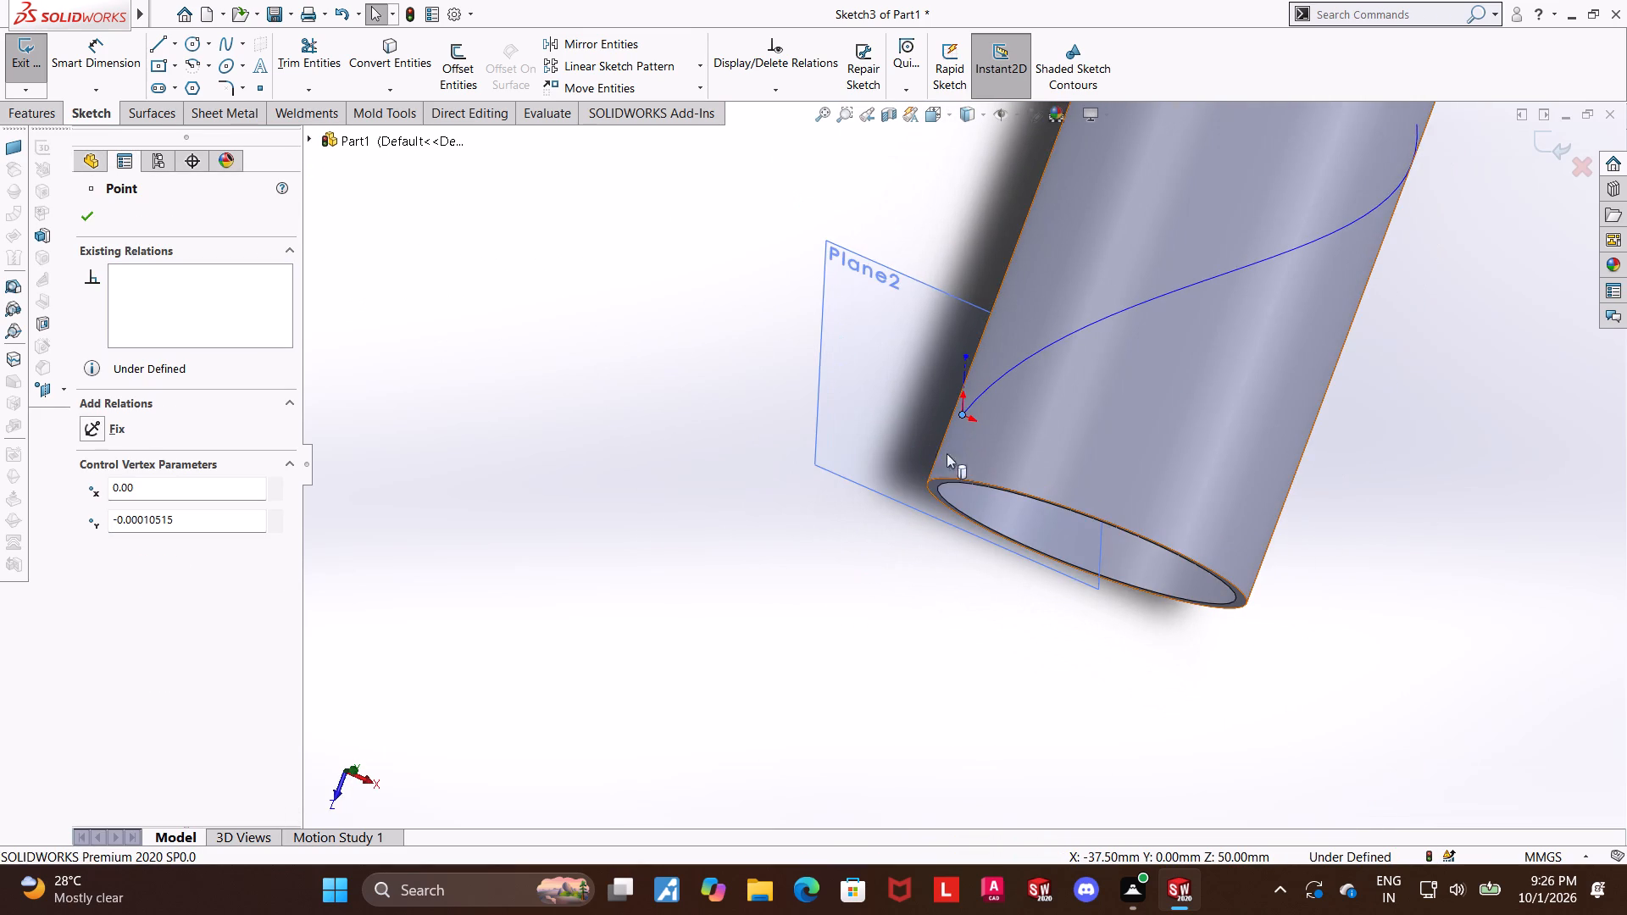
key("grave")
key("Escape")
middle_click_drag(976, 408, 983, 441)
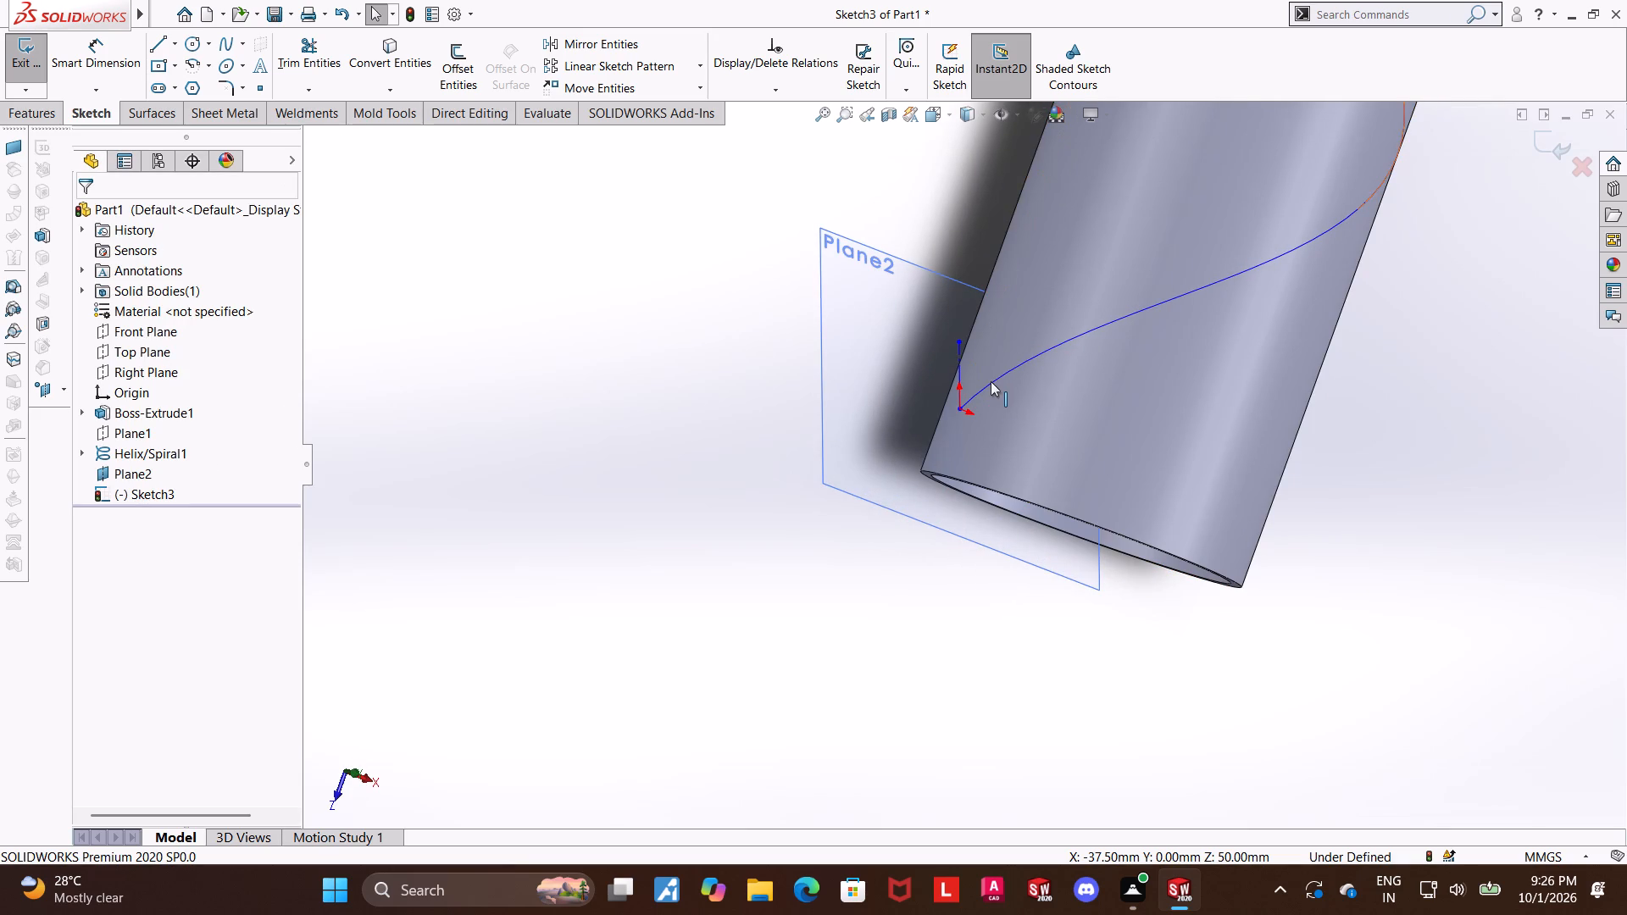
right_click(142, 473)
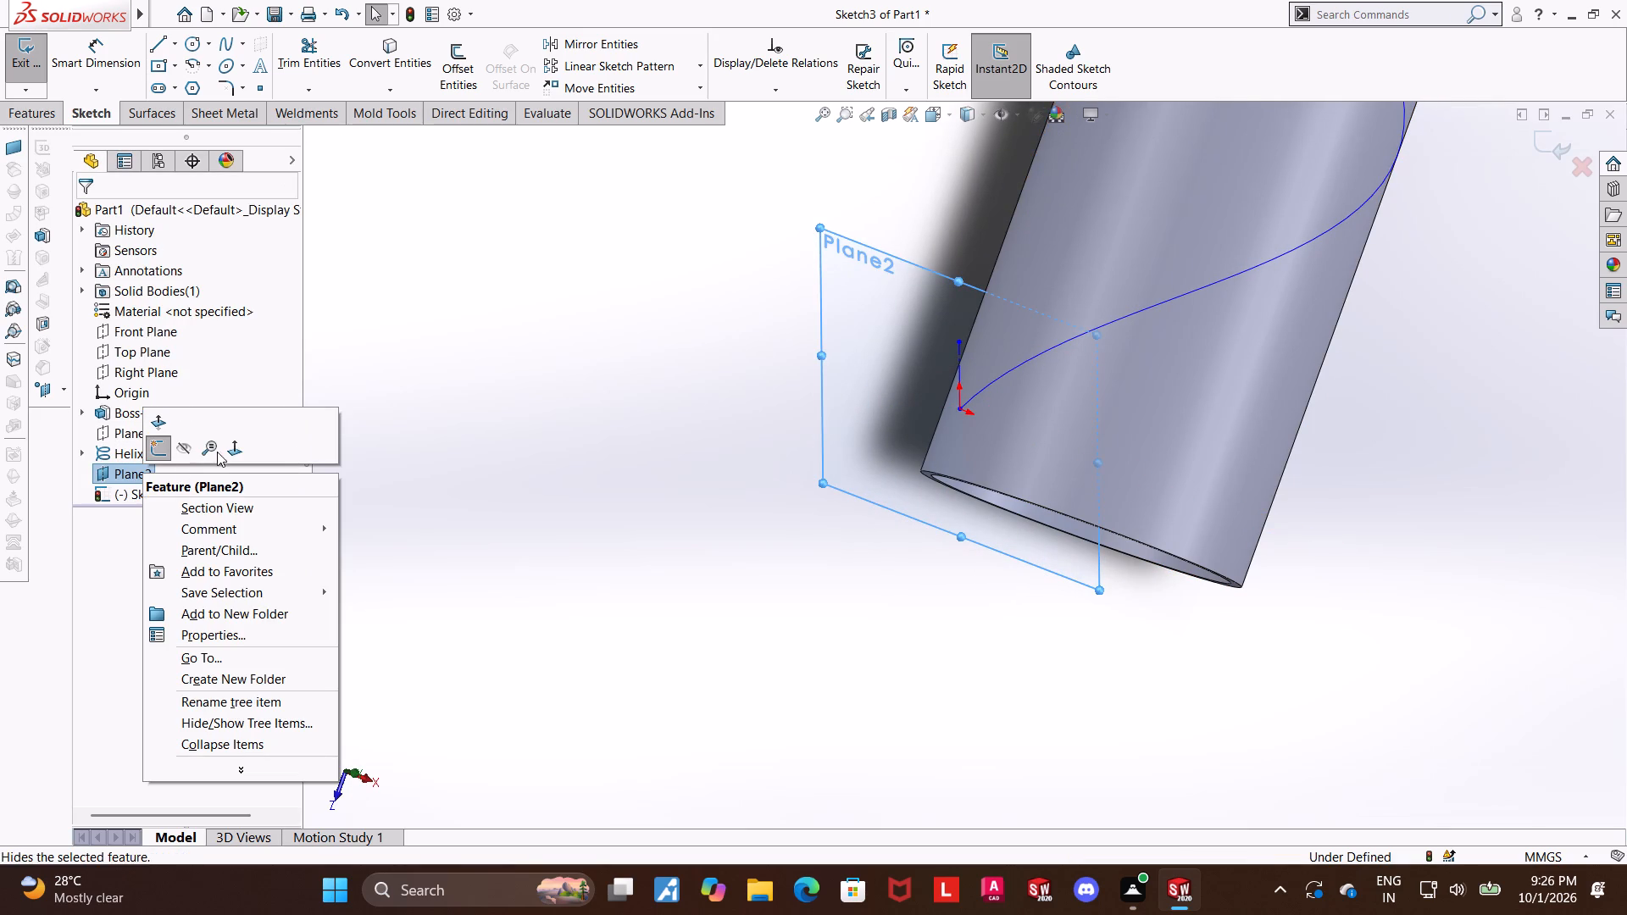
left_click(228, 451)
scroll(944, 597, "down", 5)
scroll(843, 552, "down", 2)
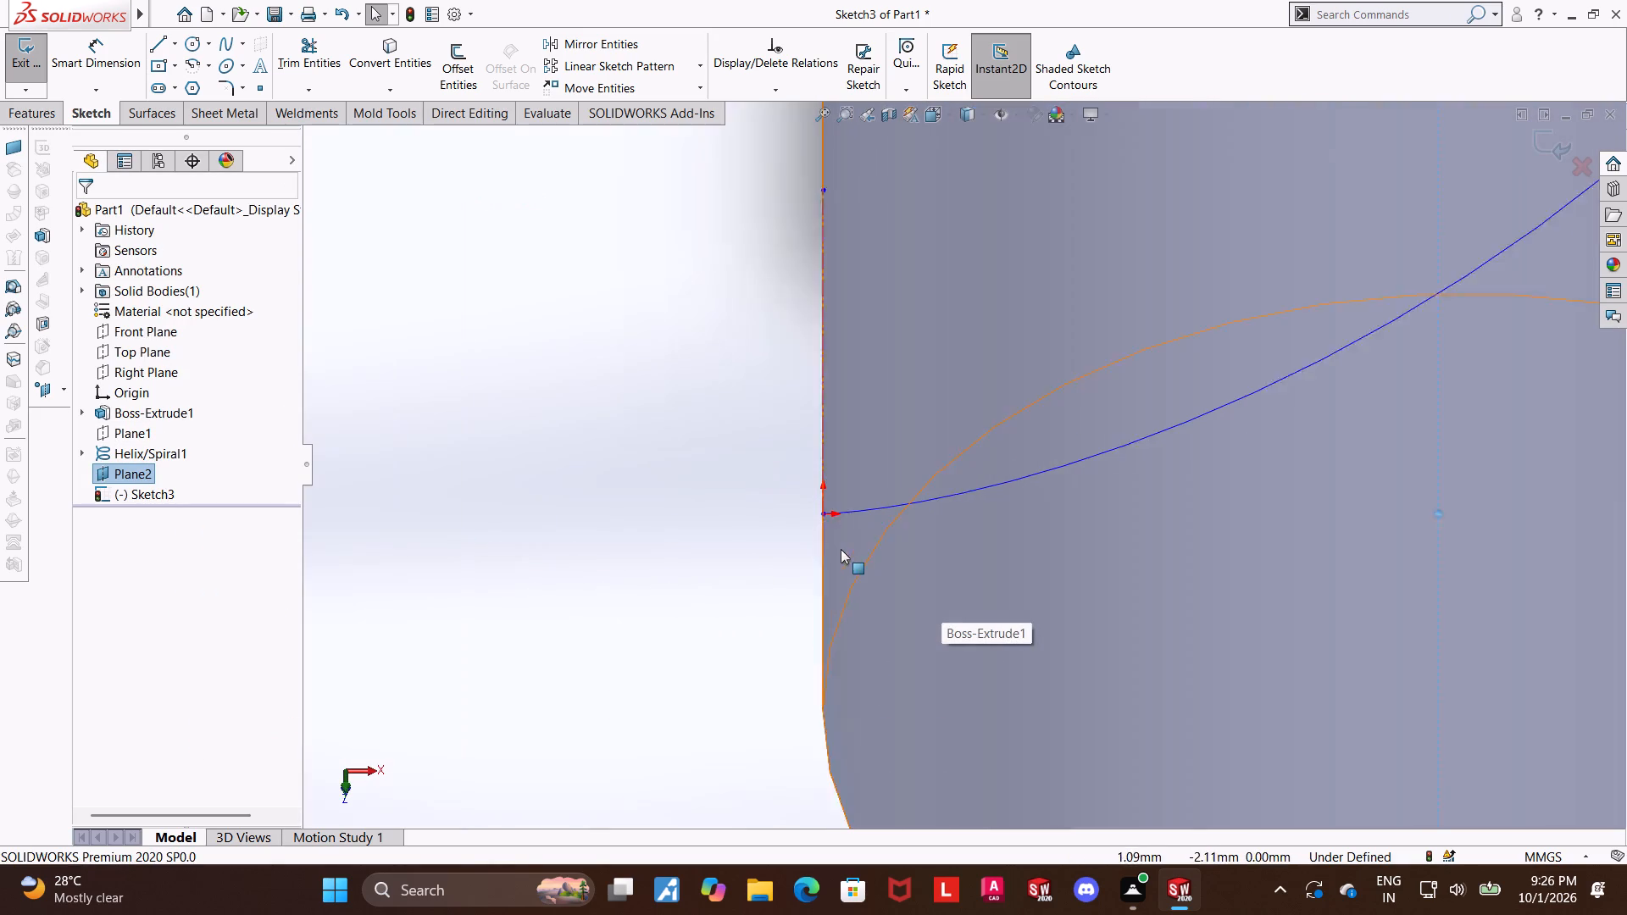
scroll(841, 549, "down", 2)
key("Escape")
left_click(824, 507)
left_click(889, 497, "ctrl")
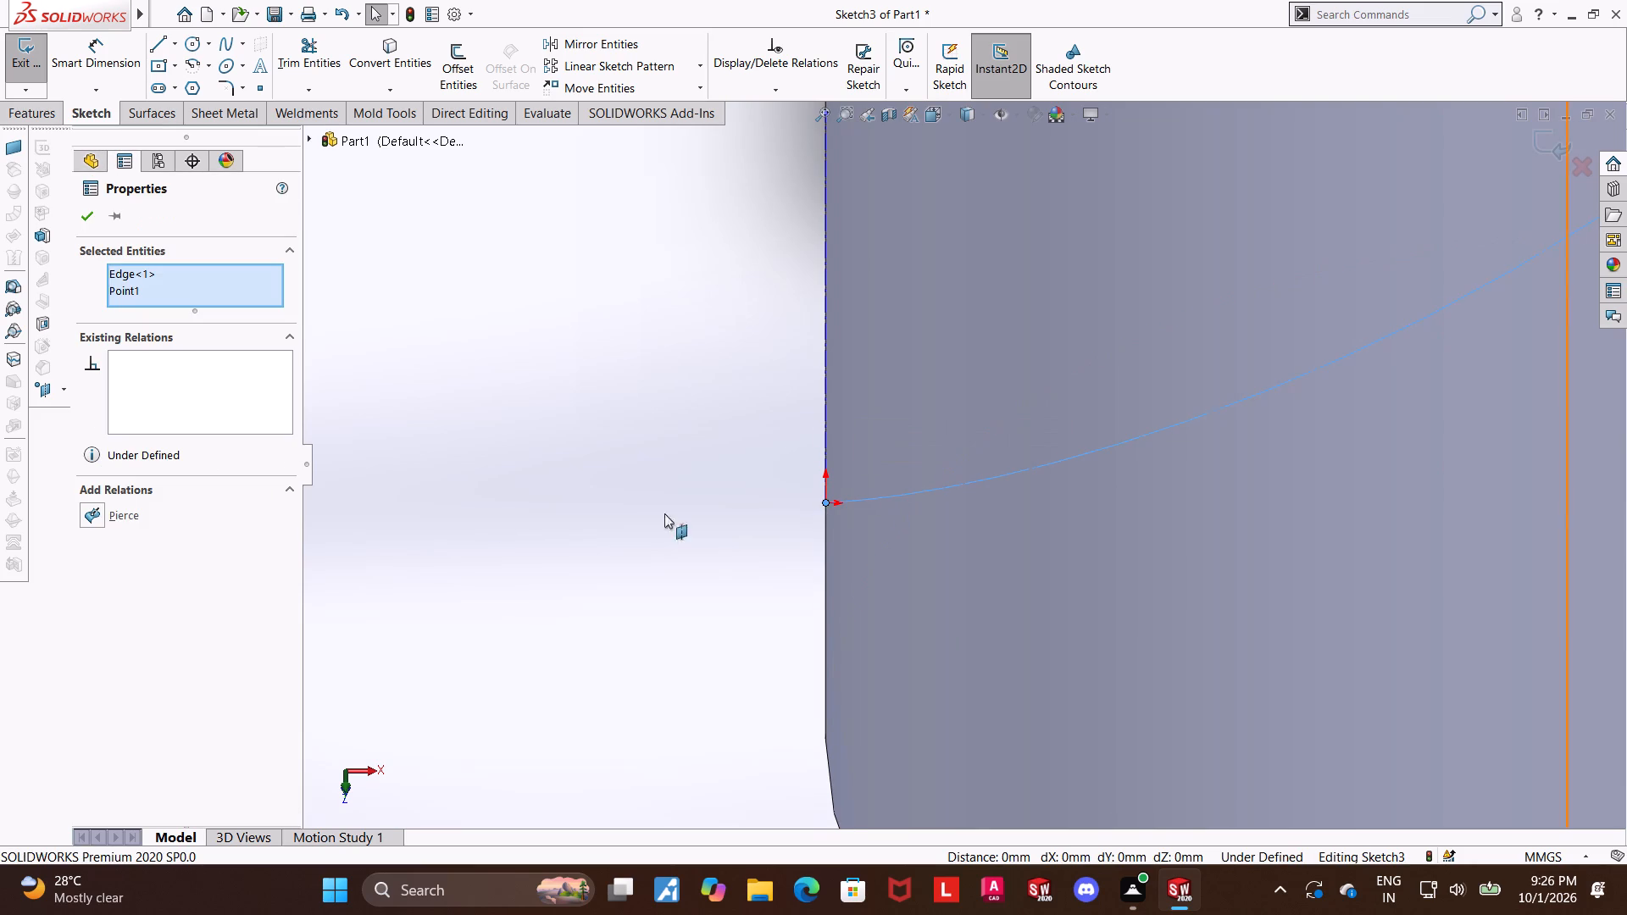
left_click(99, 518)
key("Escape")
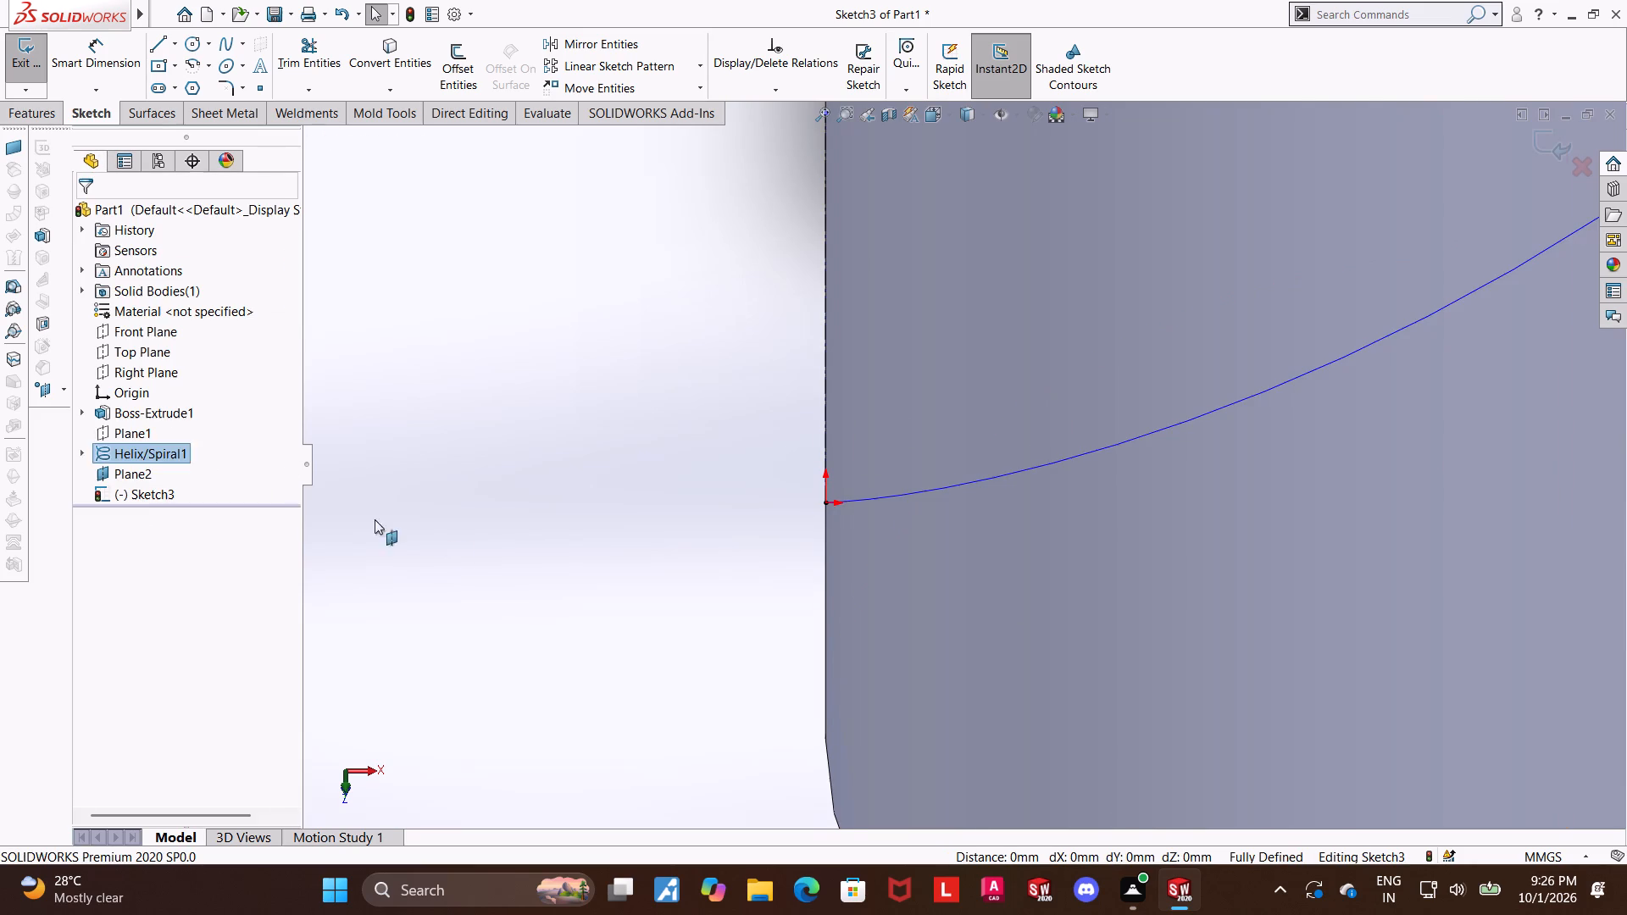
key("Escape")
left_click(827, 503)
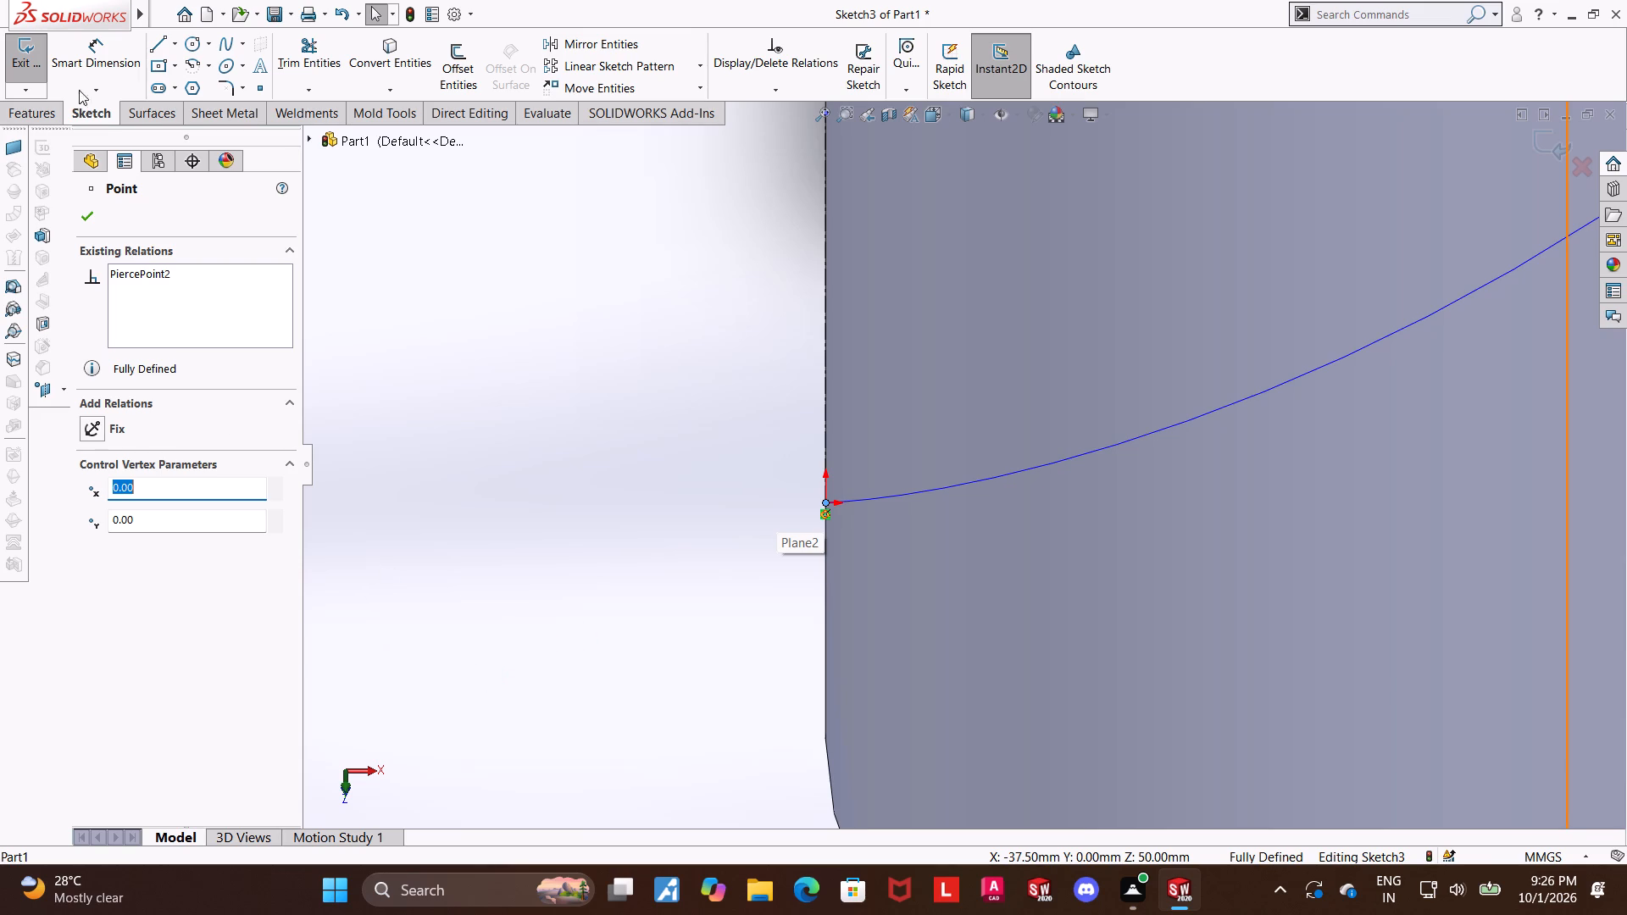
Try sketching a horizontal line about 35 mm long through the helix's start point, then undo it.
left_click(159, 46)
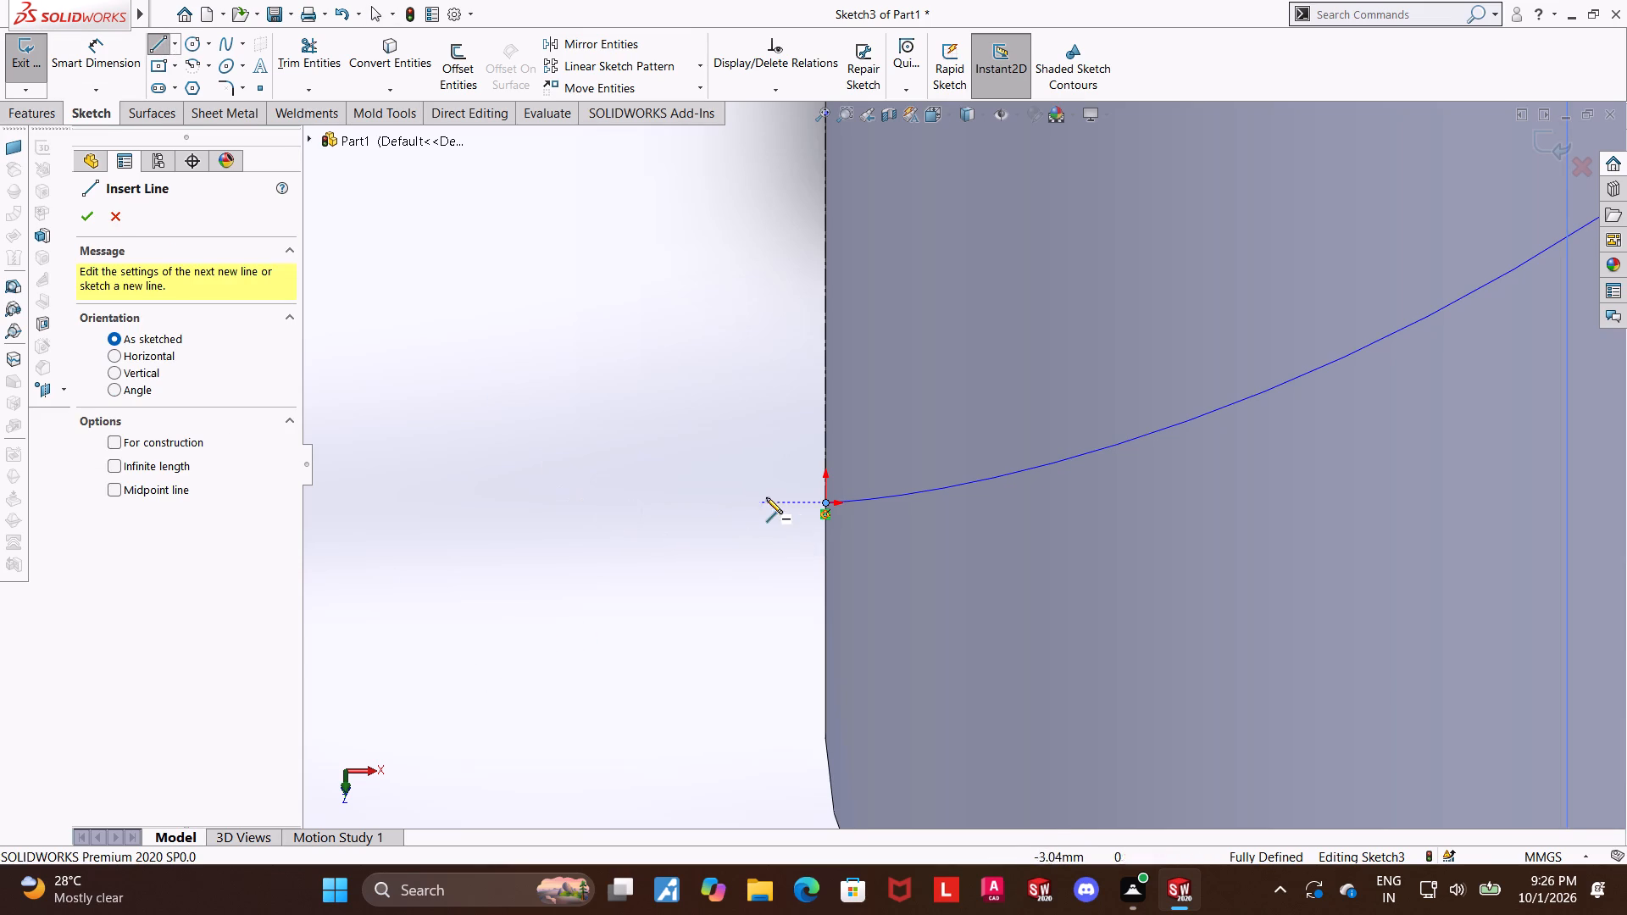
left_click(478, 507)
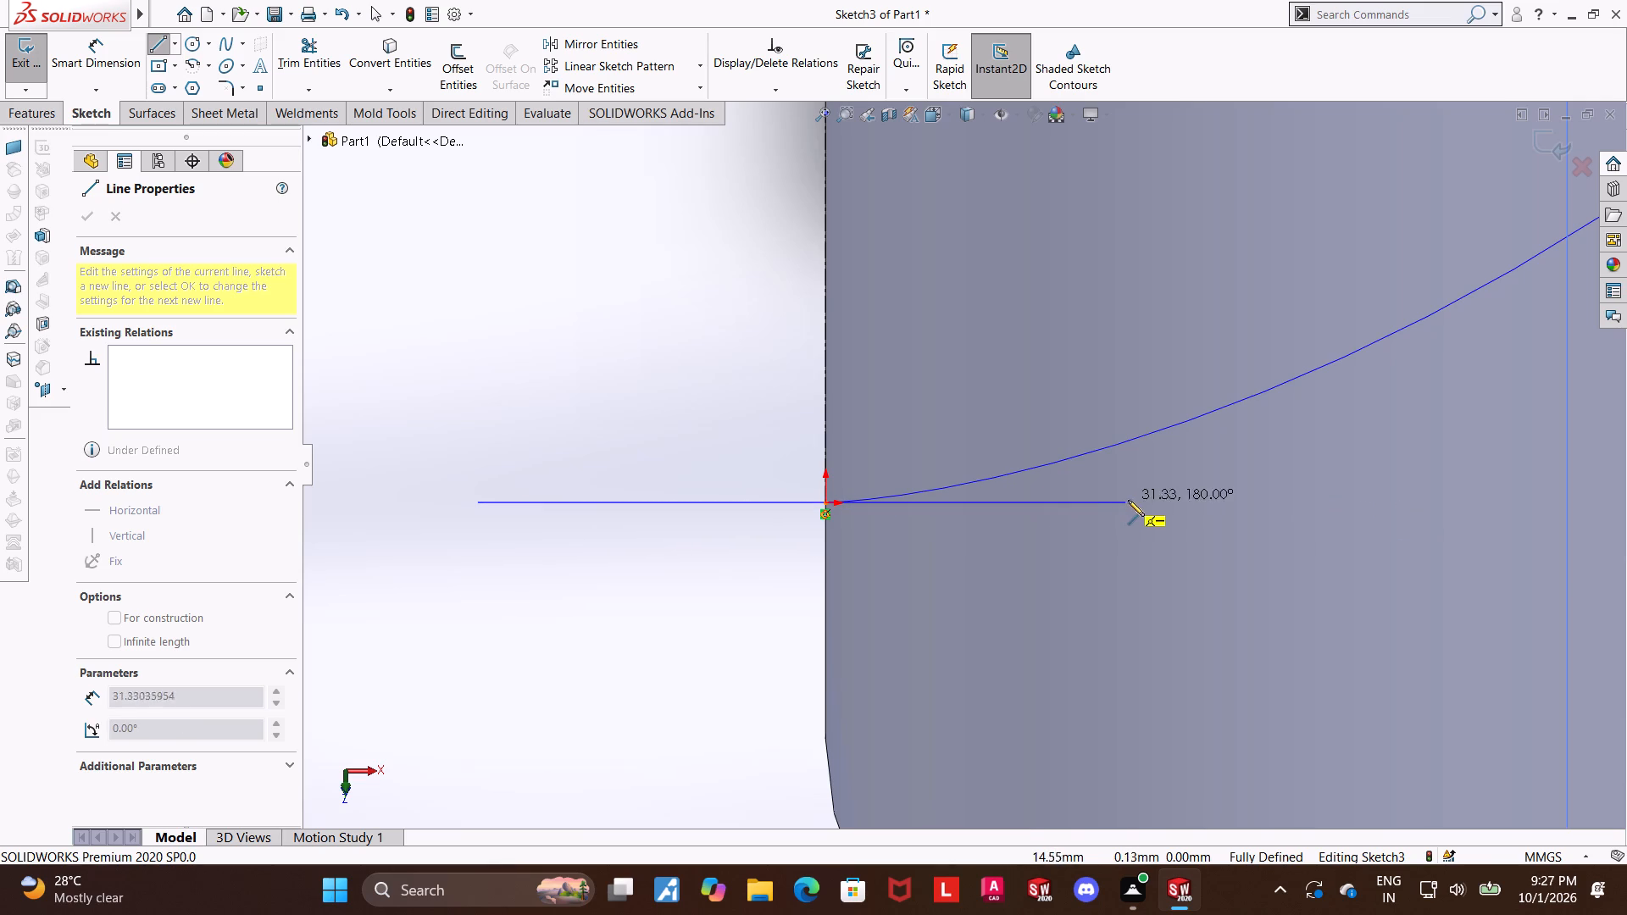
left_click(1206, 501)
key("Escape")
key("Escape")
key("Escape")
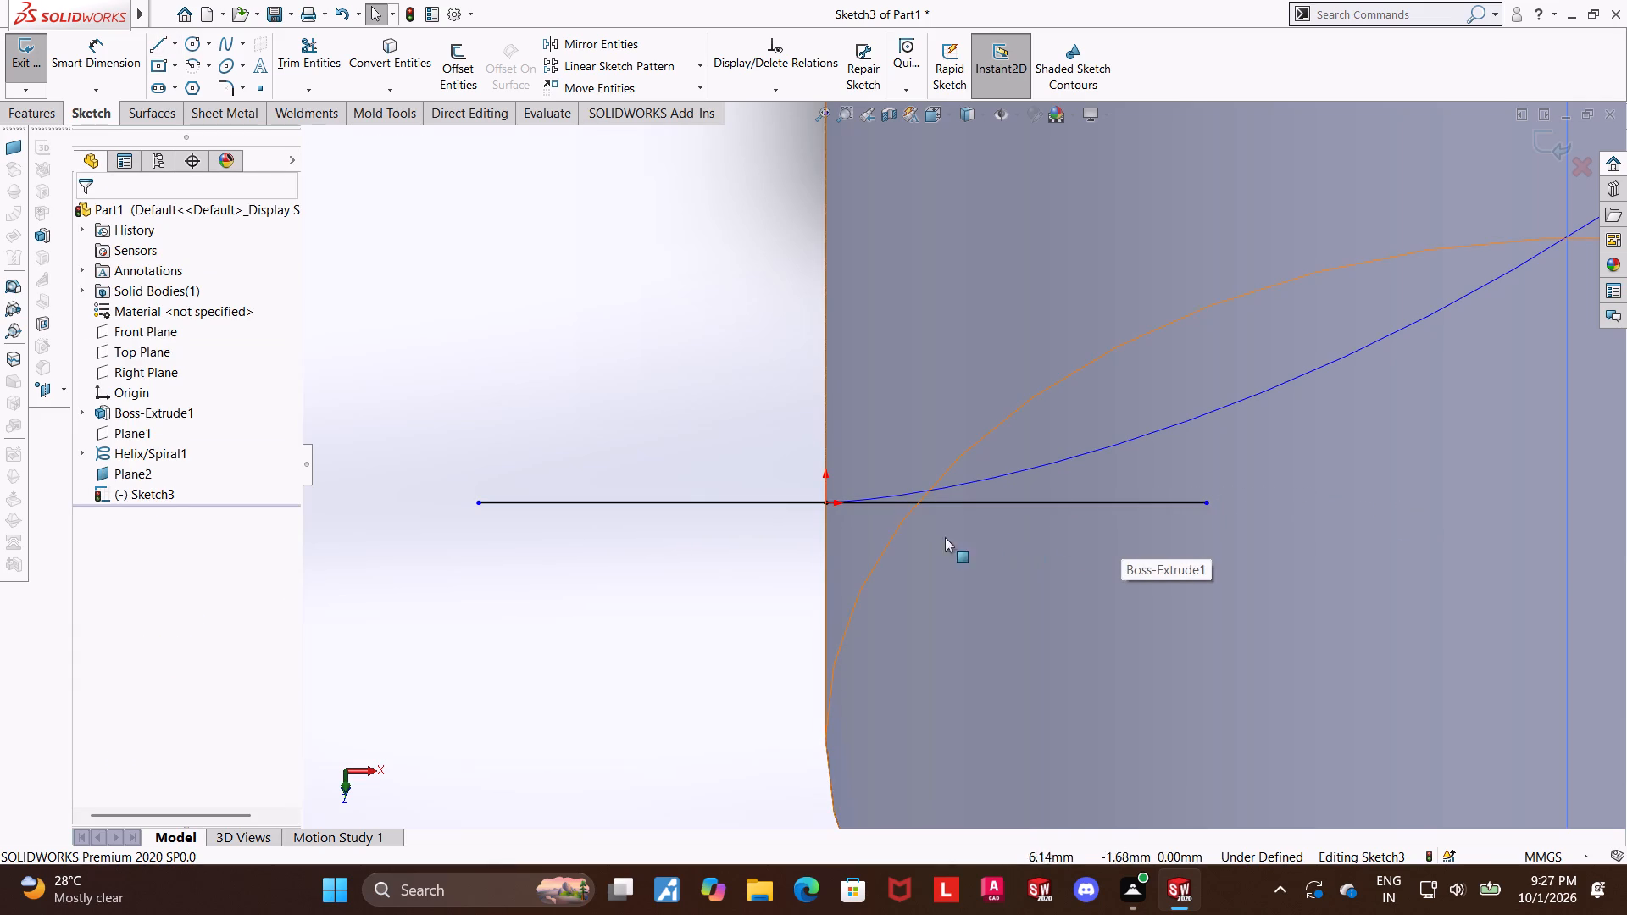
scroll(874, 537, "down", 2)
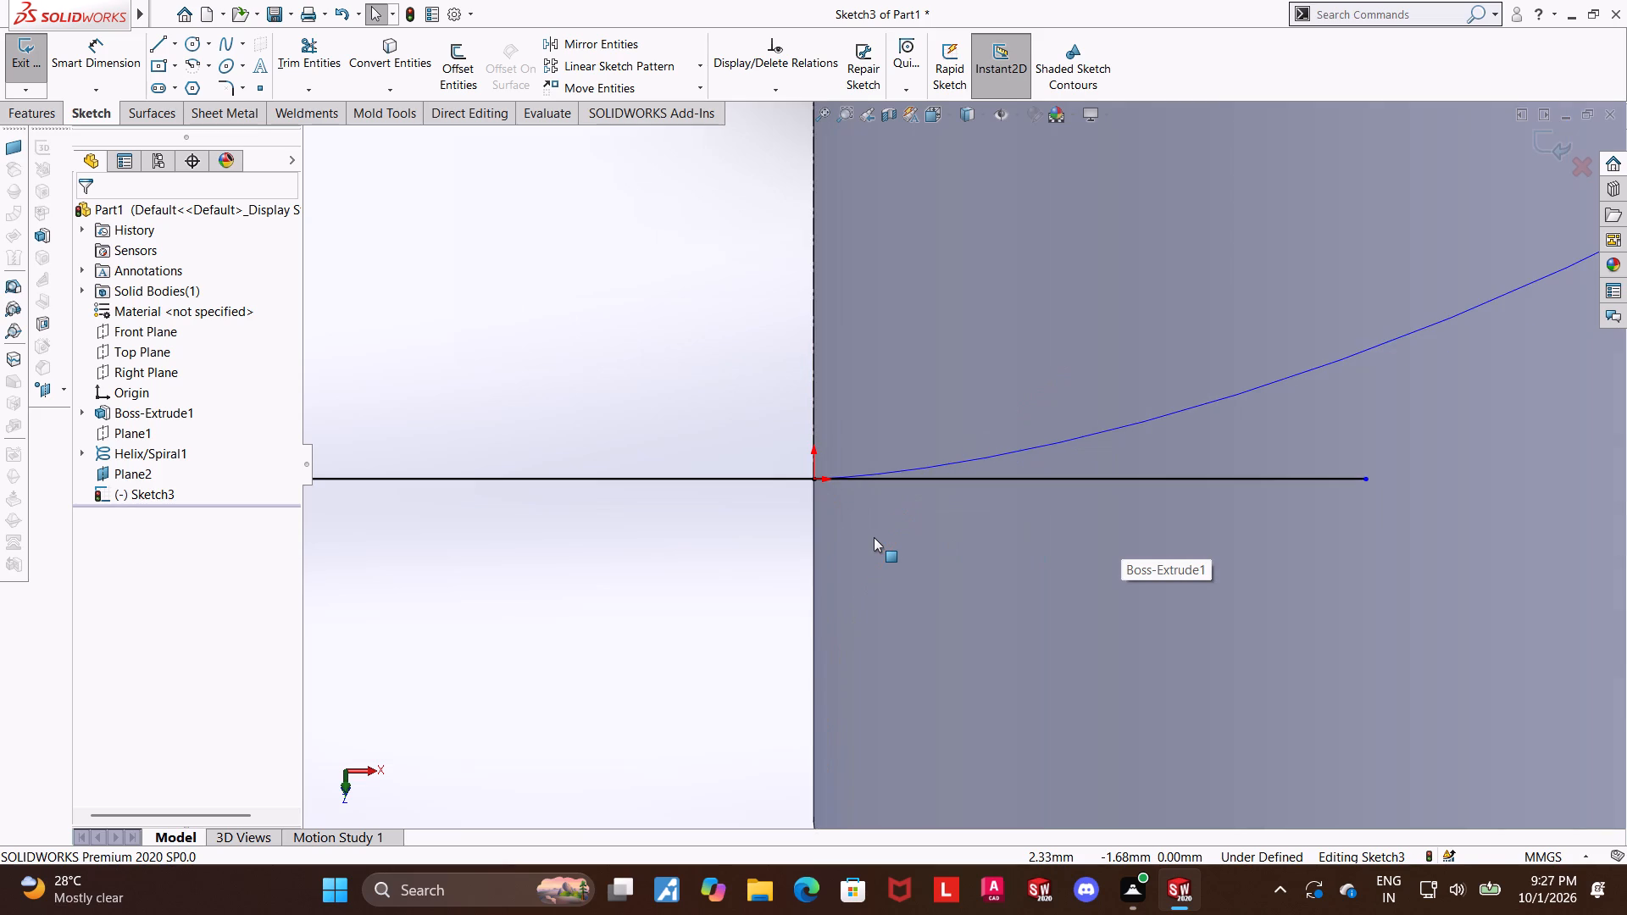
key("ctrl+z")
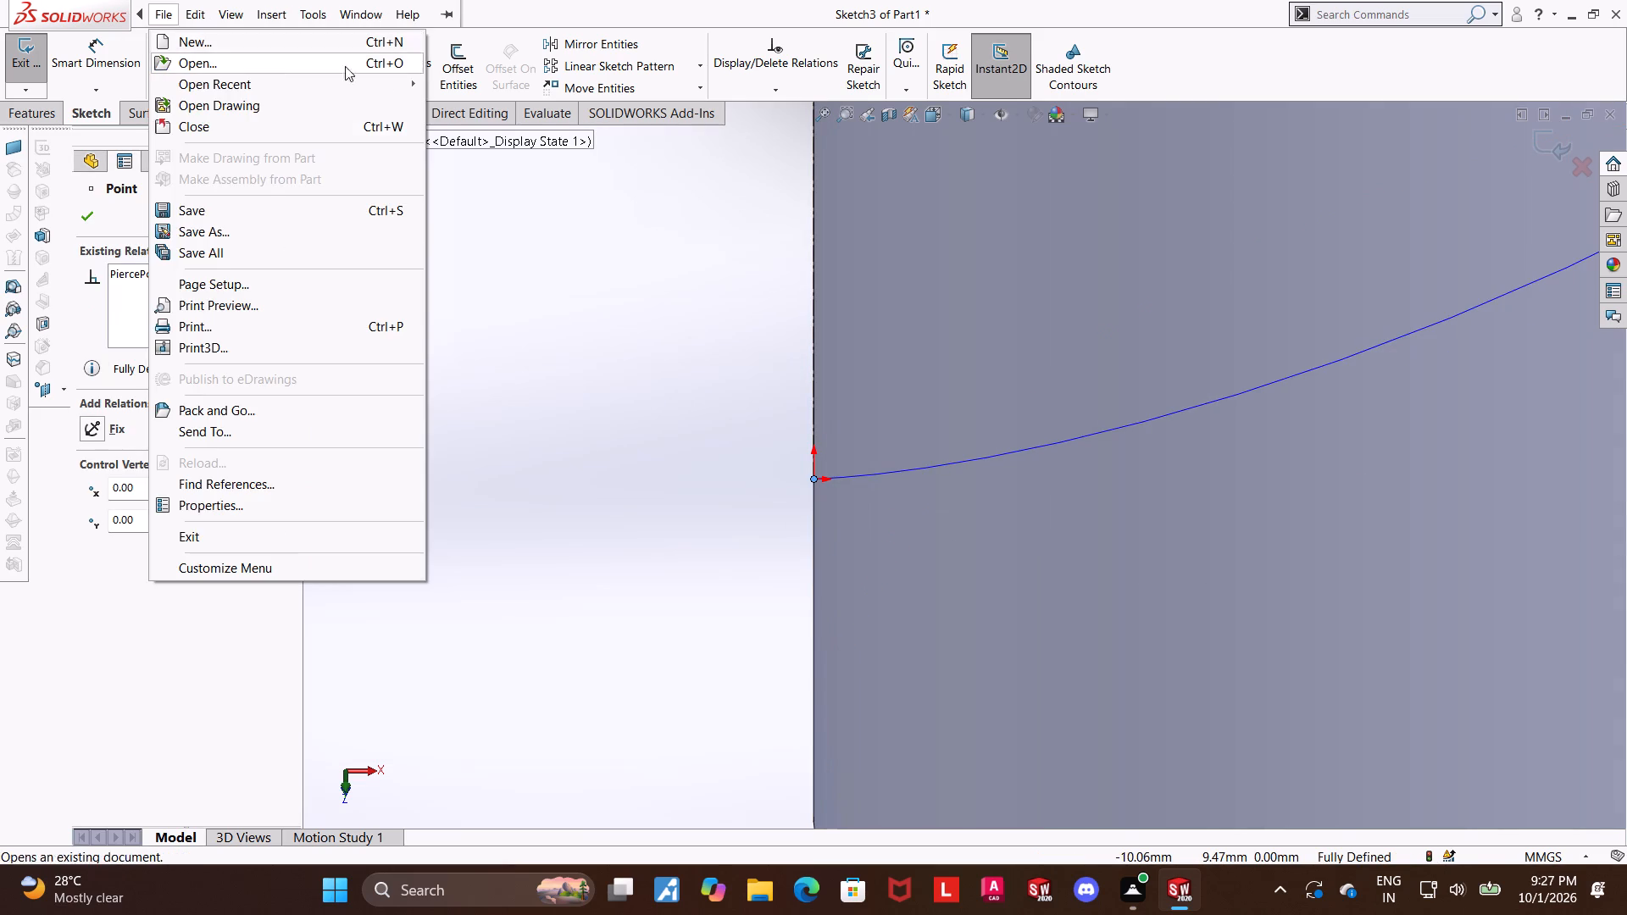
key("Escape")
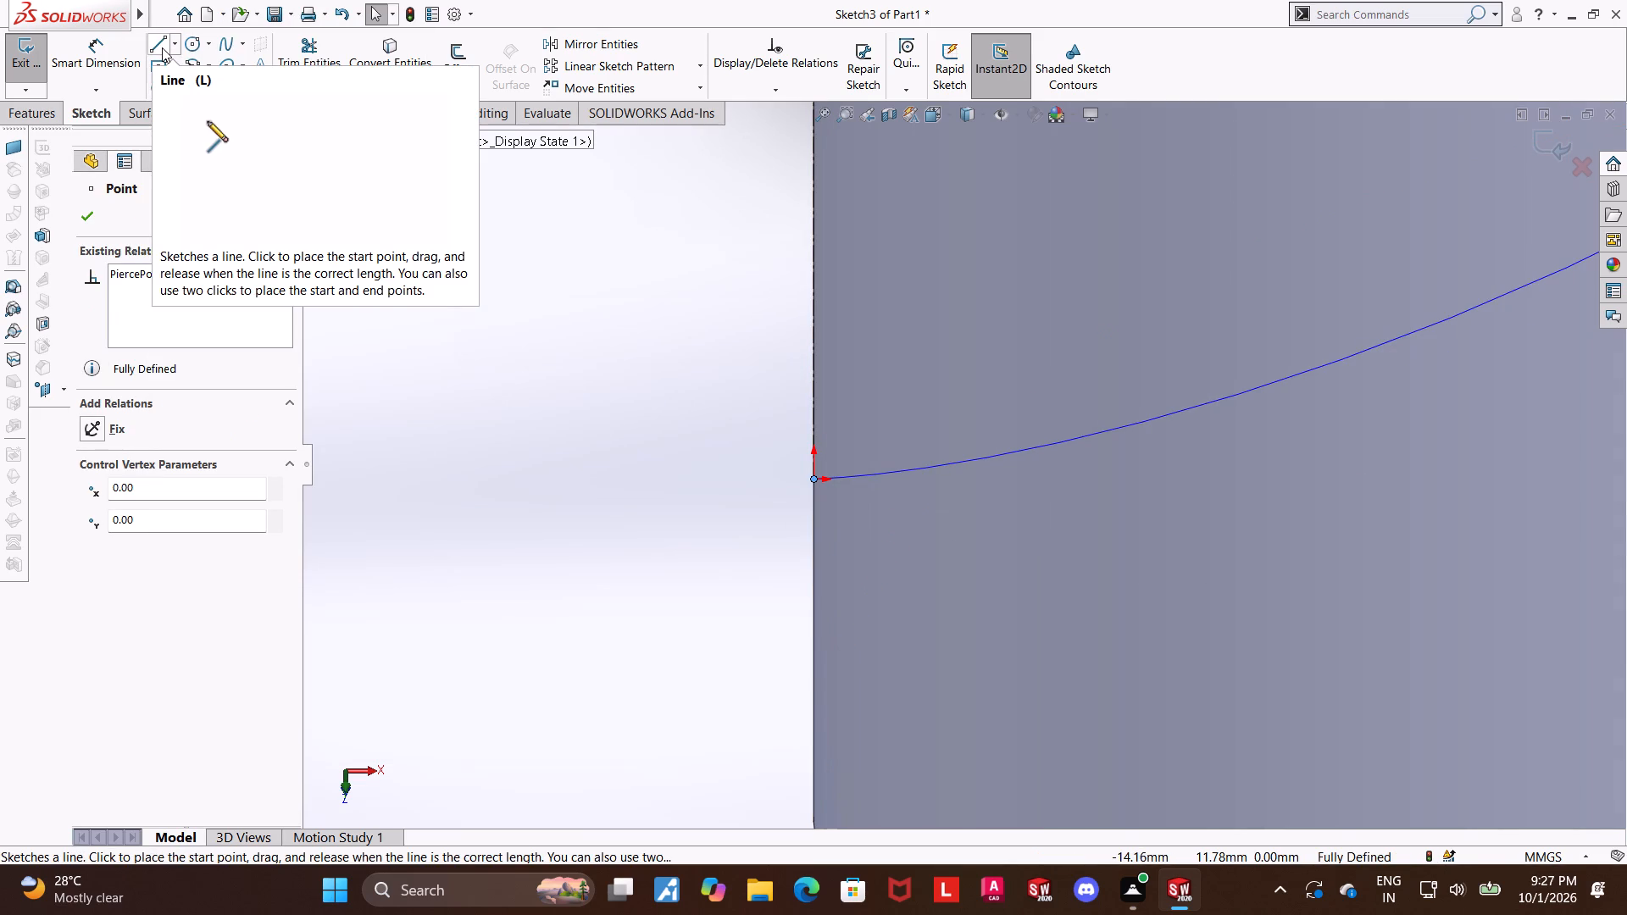
Sketch a corner rectangle about 20 mm wide just below the sketch origin, straddling the tube's edge.
left_click(174, 61)
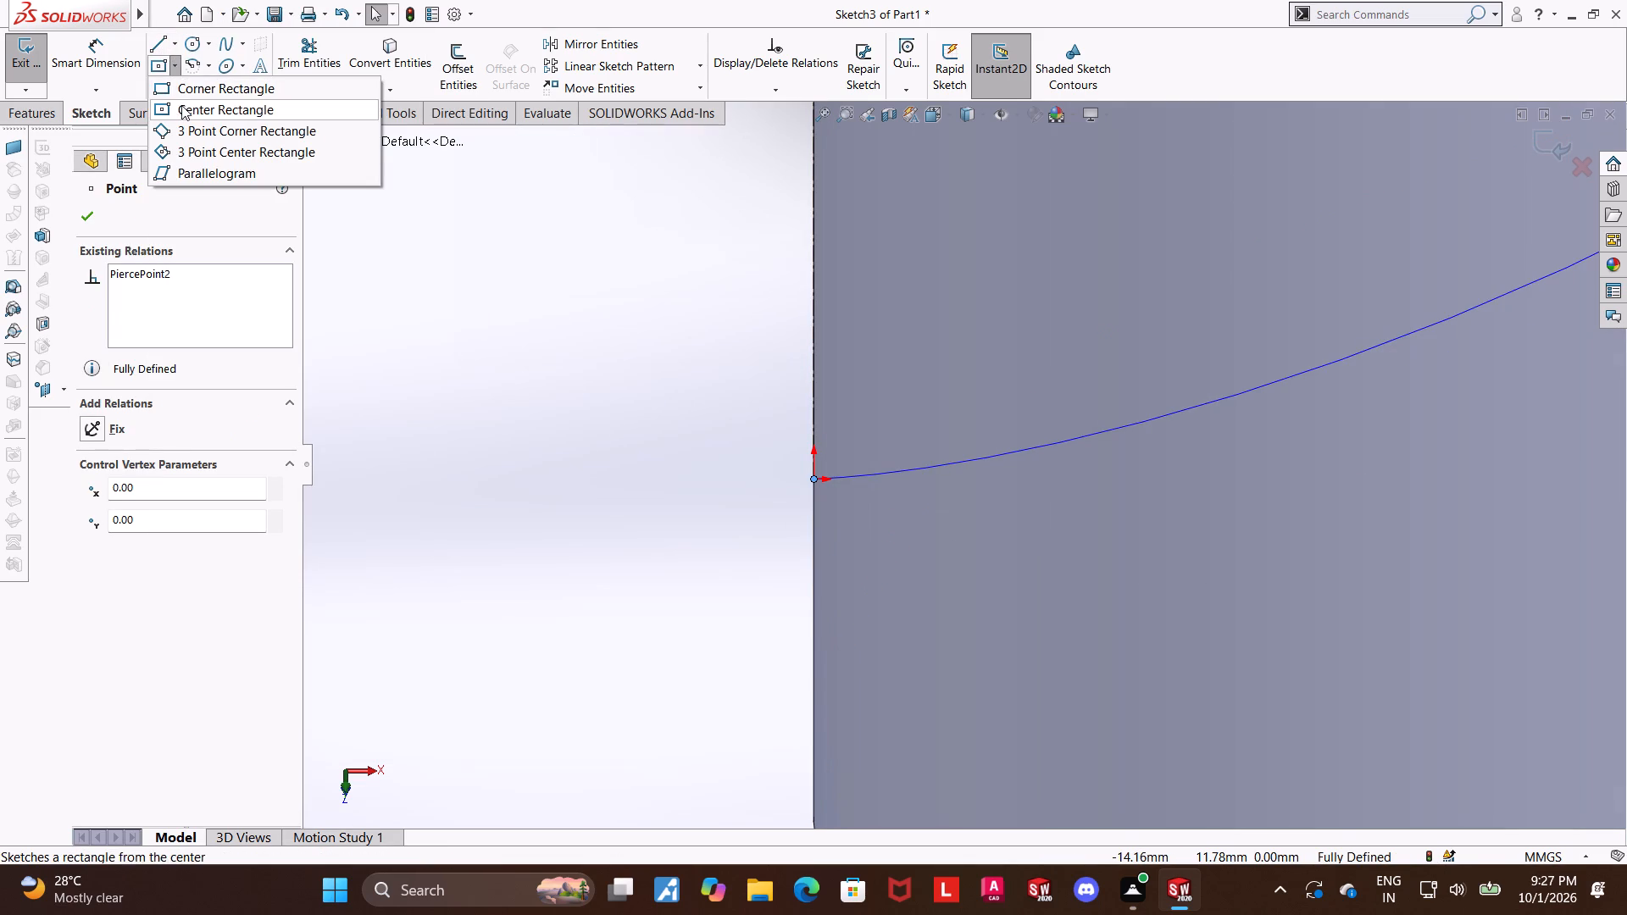
left_click(180, 90)
left_click(531, 562)
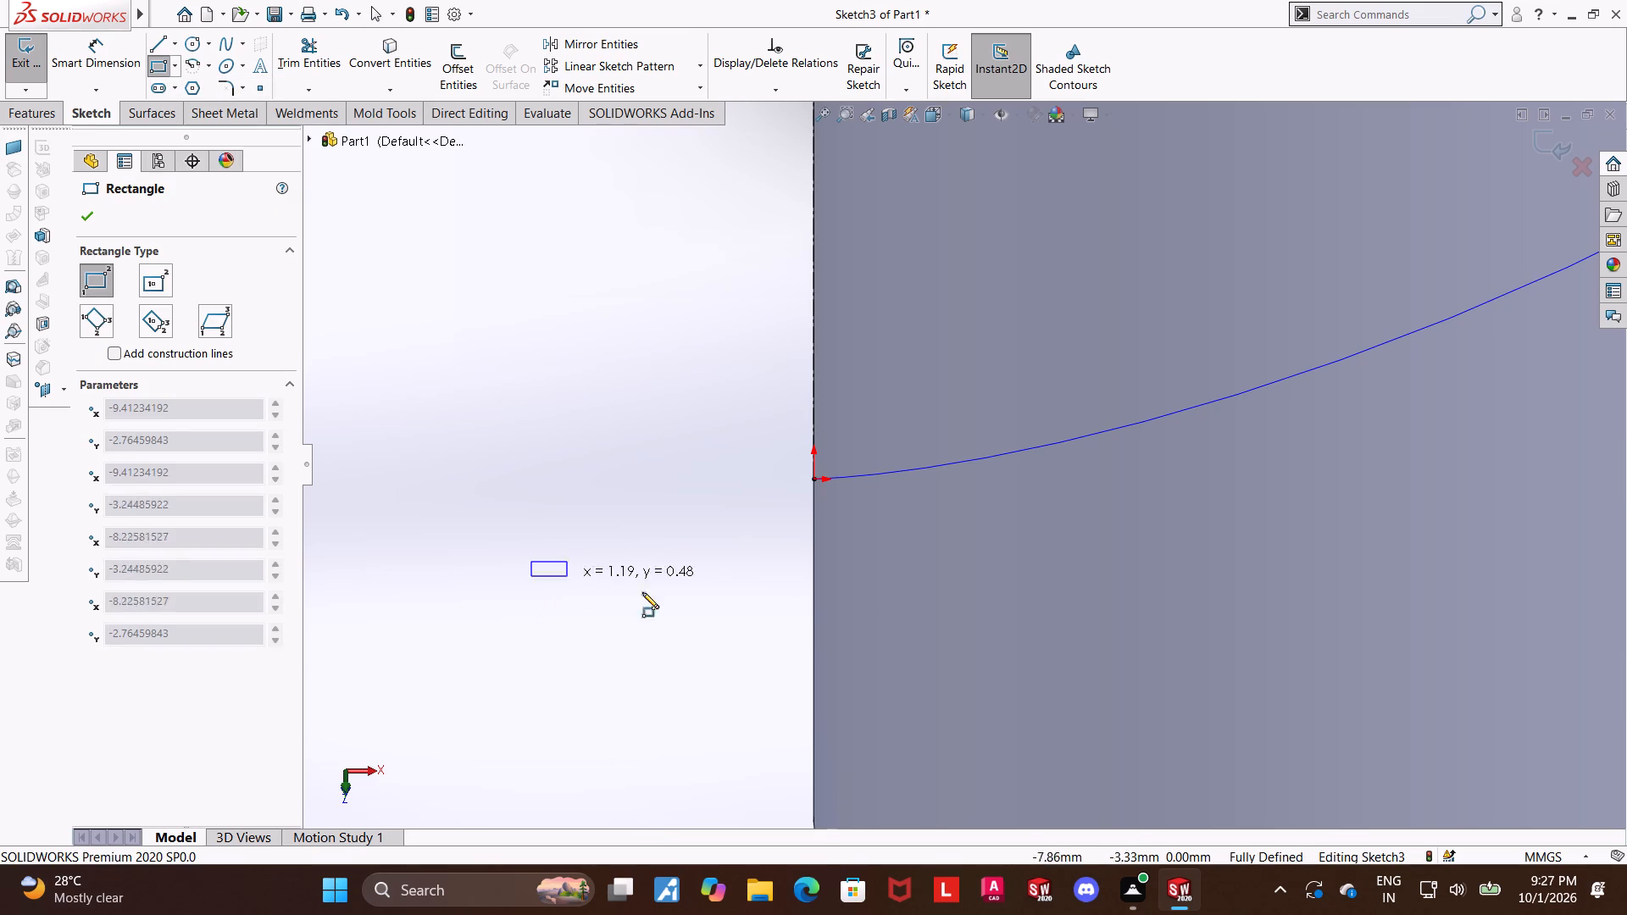
left_click(1130, 638)
key("Escape")
key("Escape")
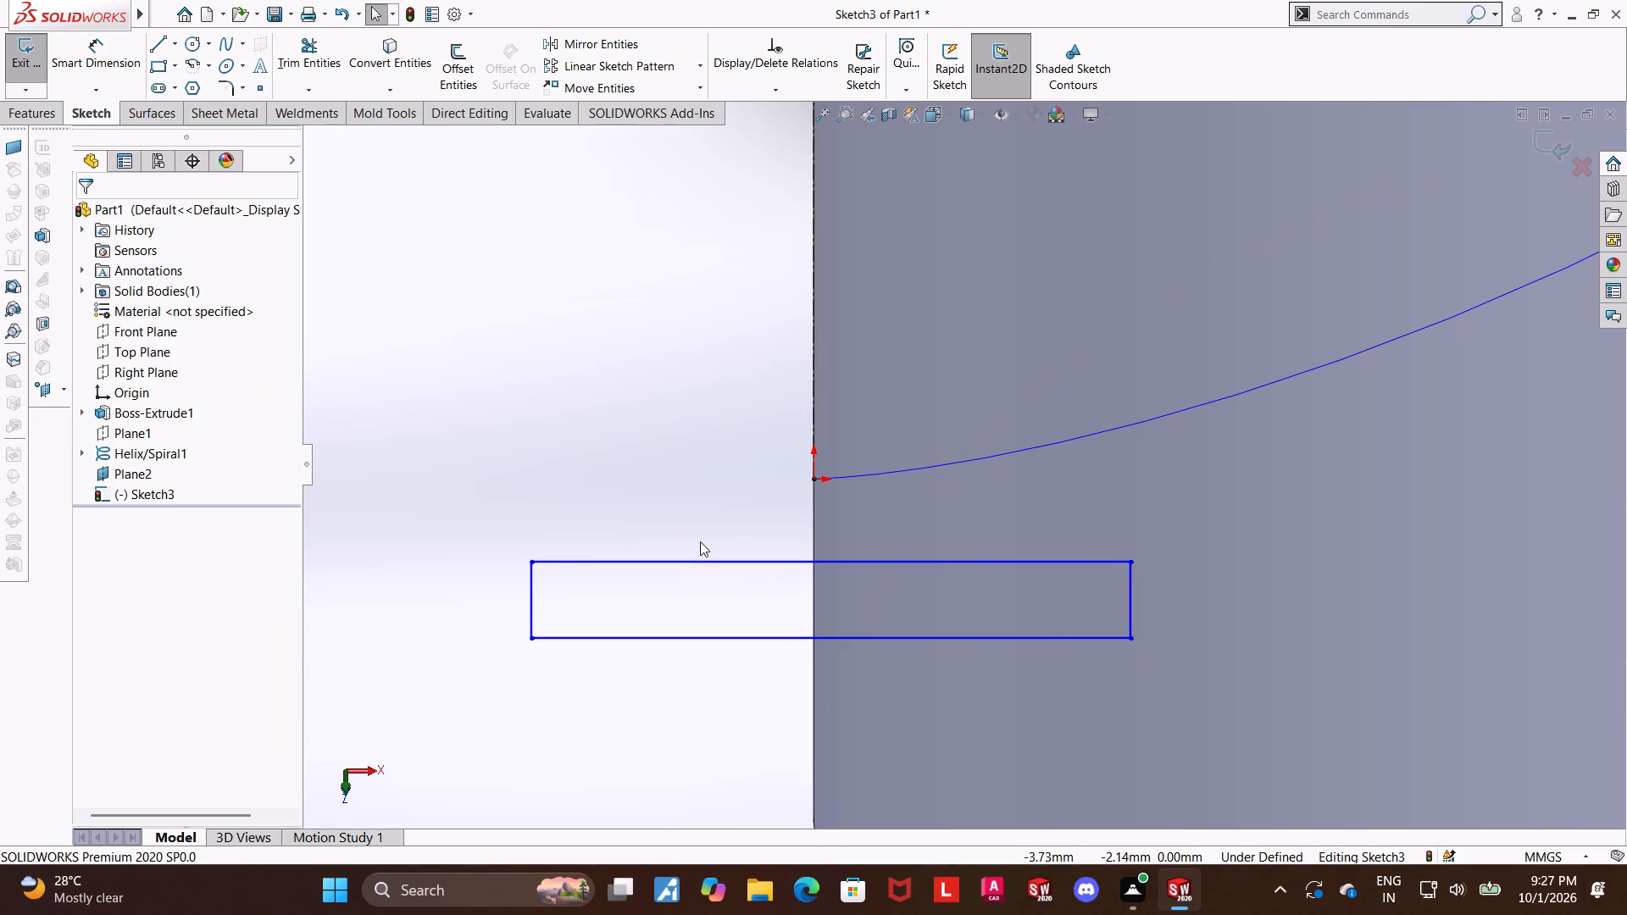
Add Vertical and Coincident relations between the midpoint of the rectangle's upper edge and the sketch origin.
left_click(831, 560)
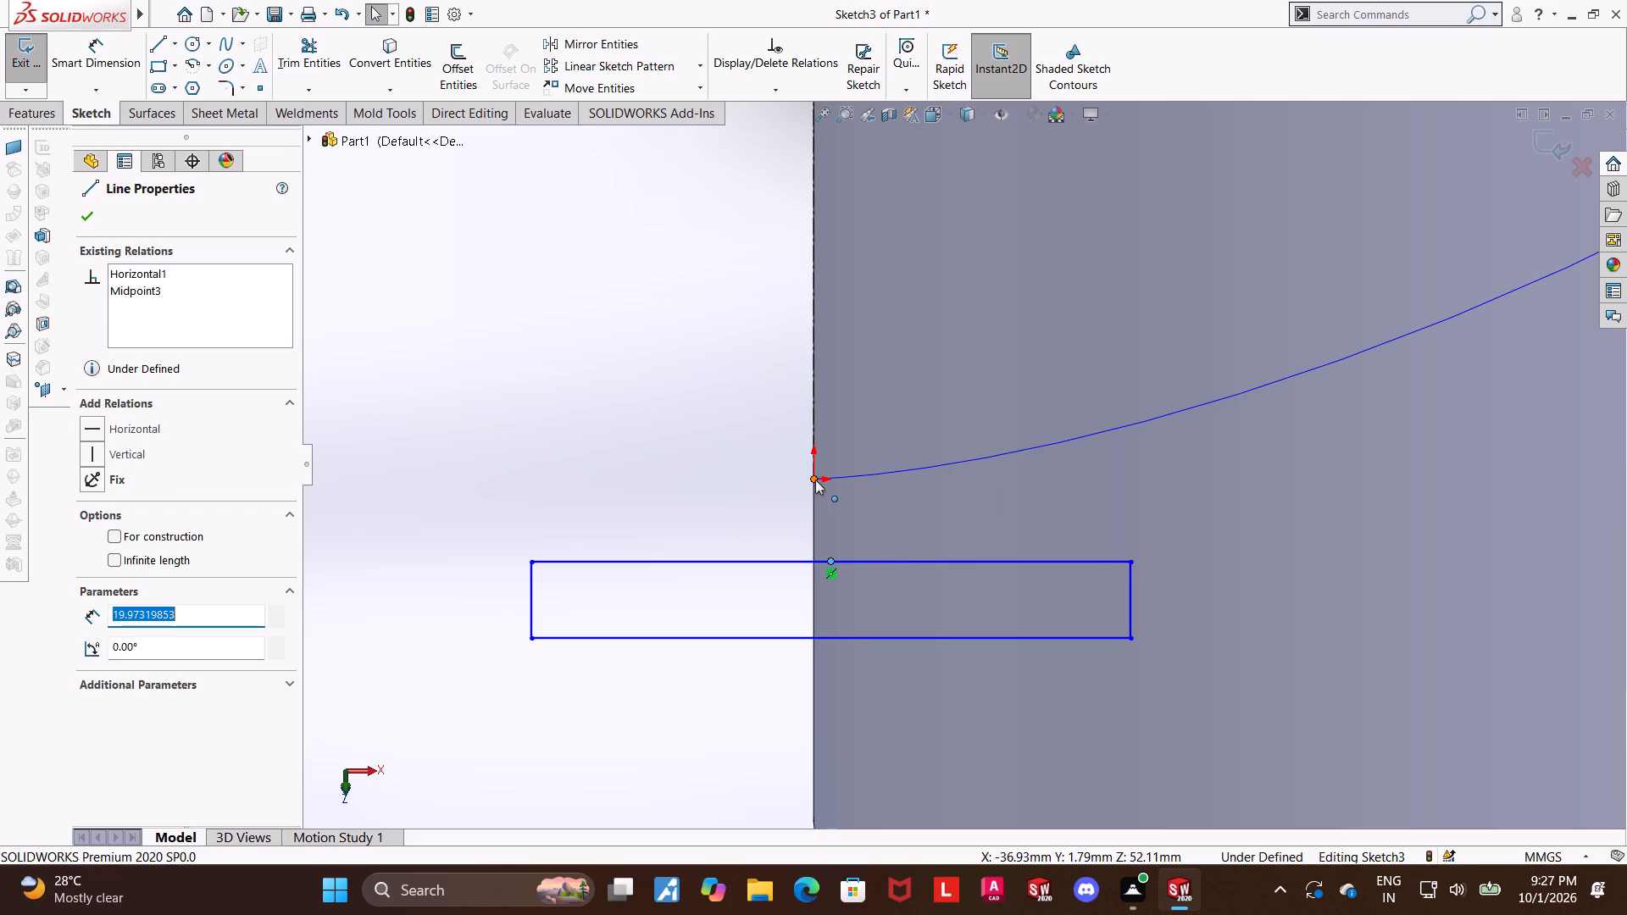
left_click(815, 480, "ctrl")
left_click(94, 542)
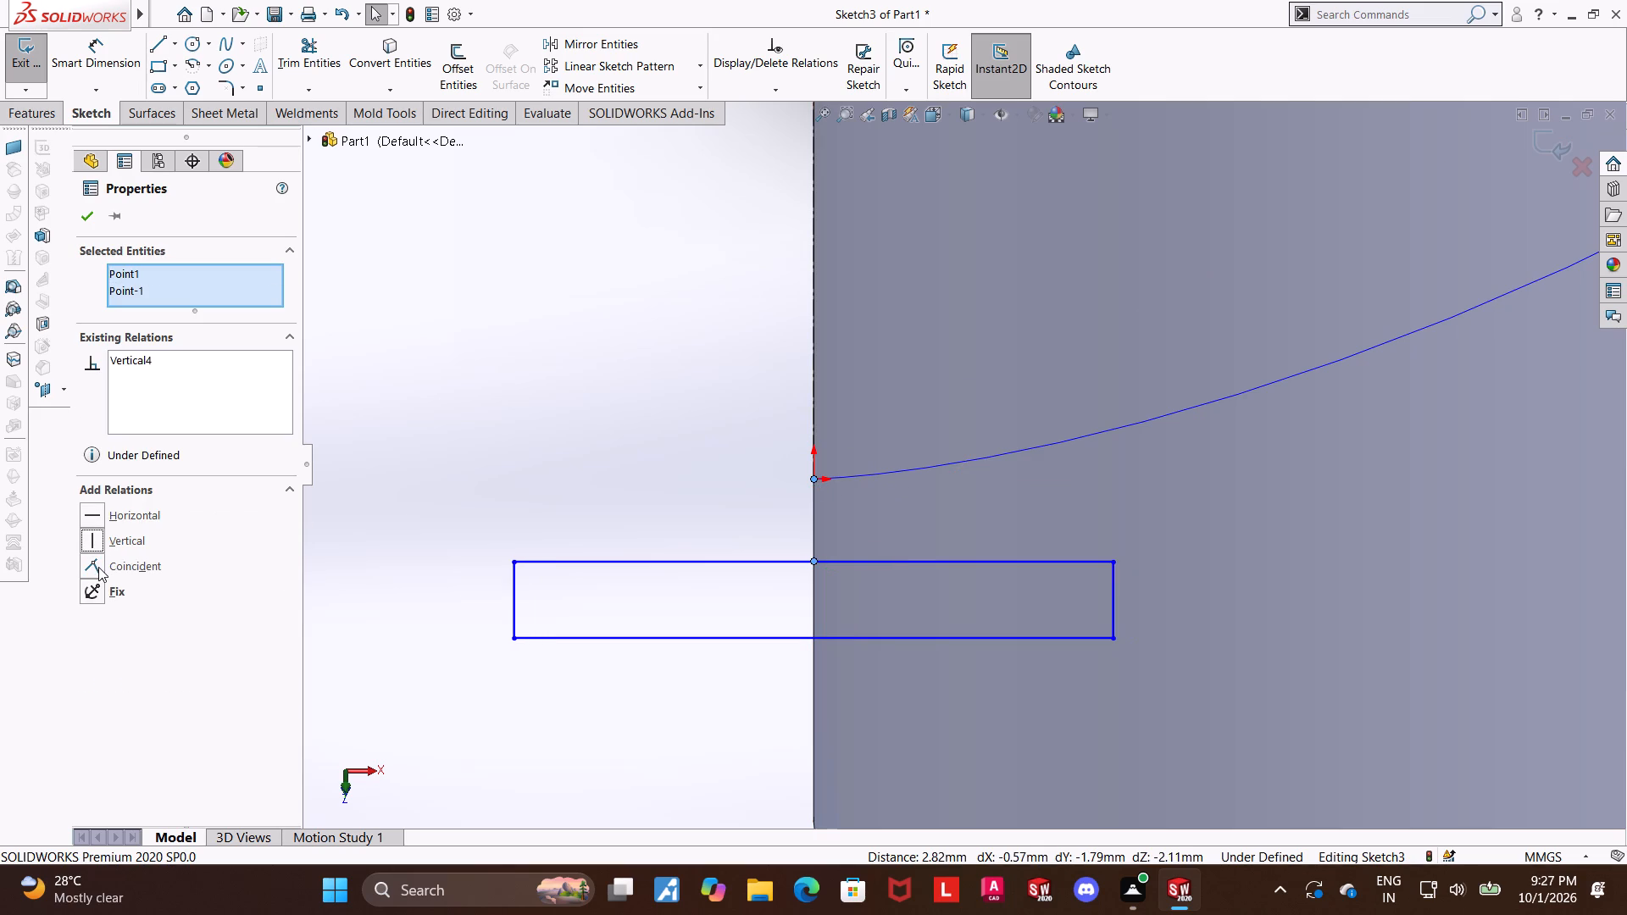
left_click(98, 567)
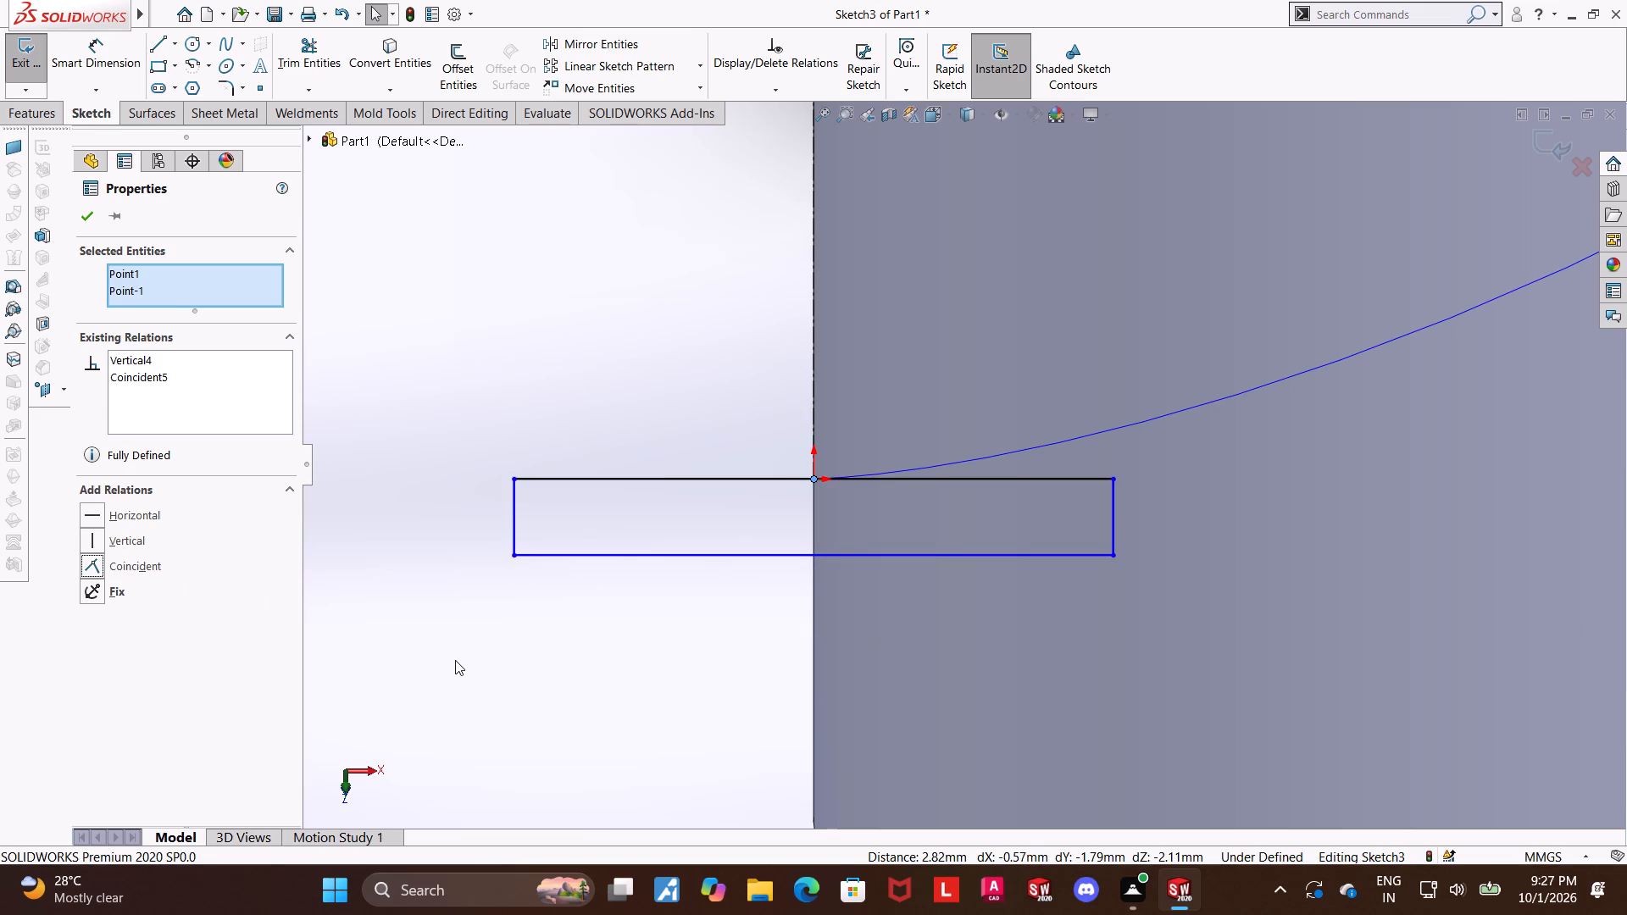
Dimension the rectangle's lower edge to a width of 50 mm.
left_click(111, 44)
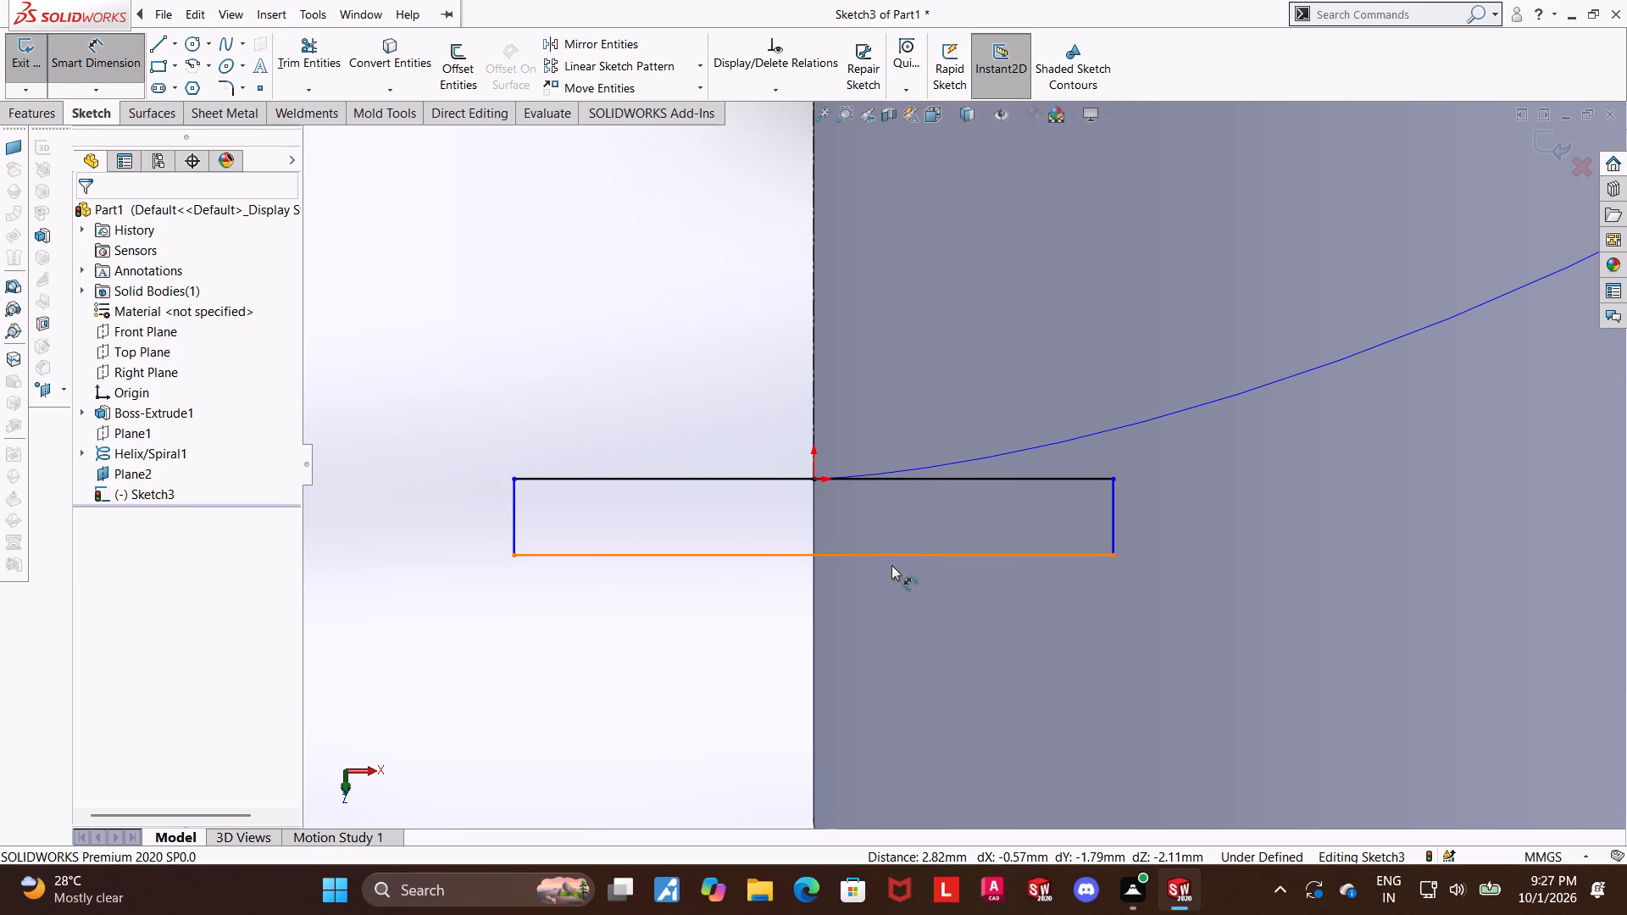
left_click(777, 561)
left_click(776, 556)
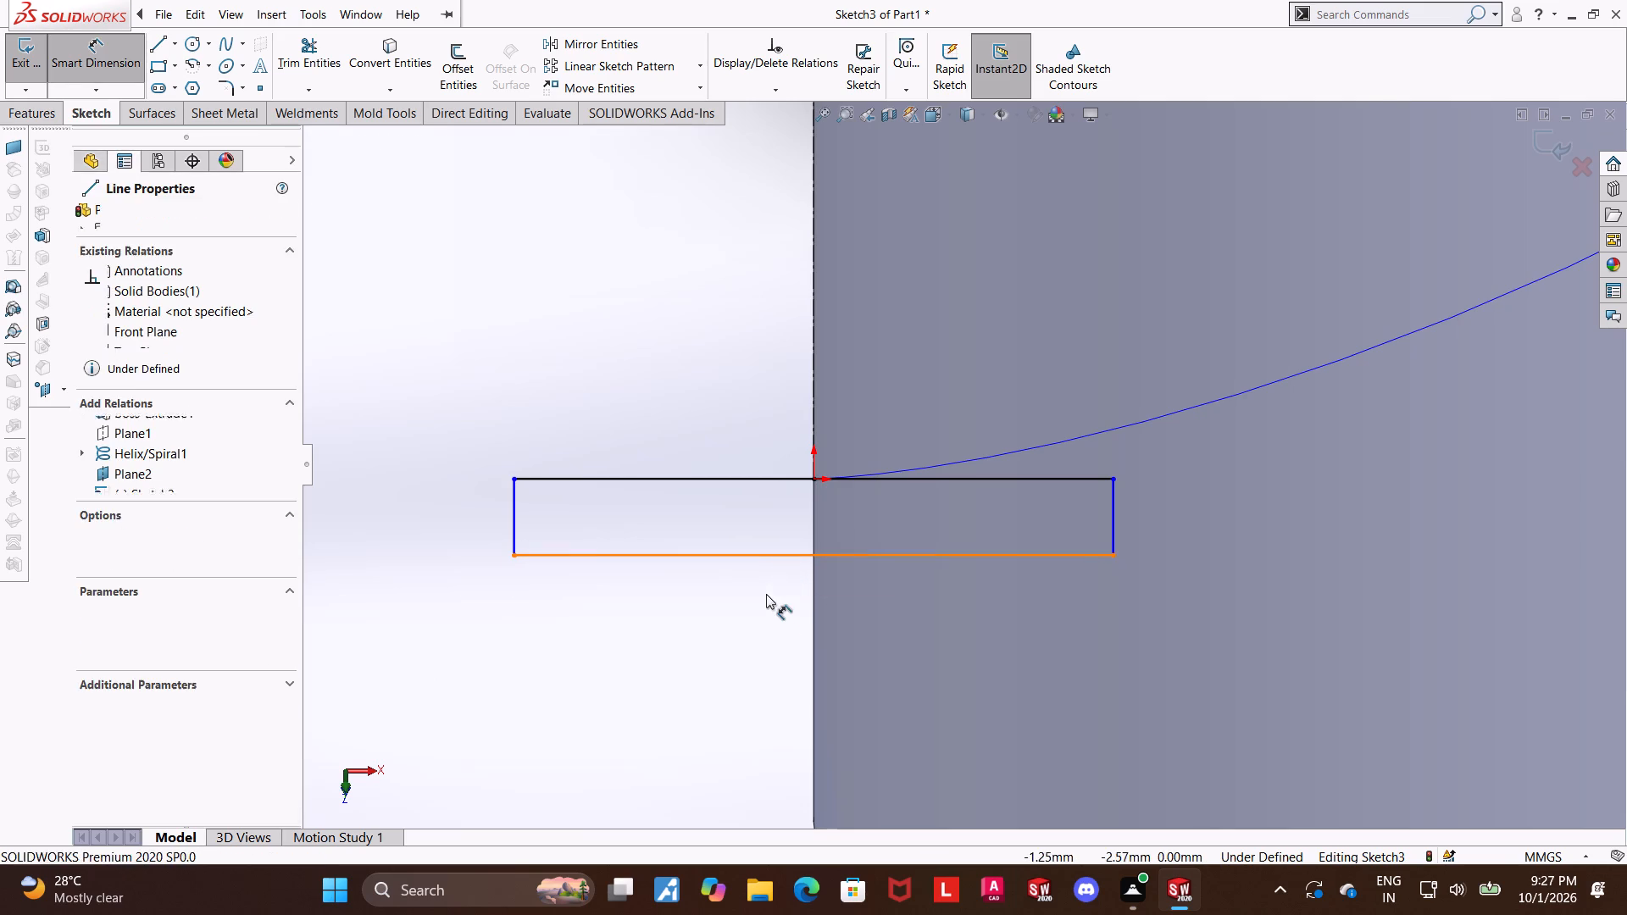
left_click(771, 615)
type("50")
key("Return")
key("Escape")
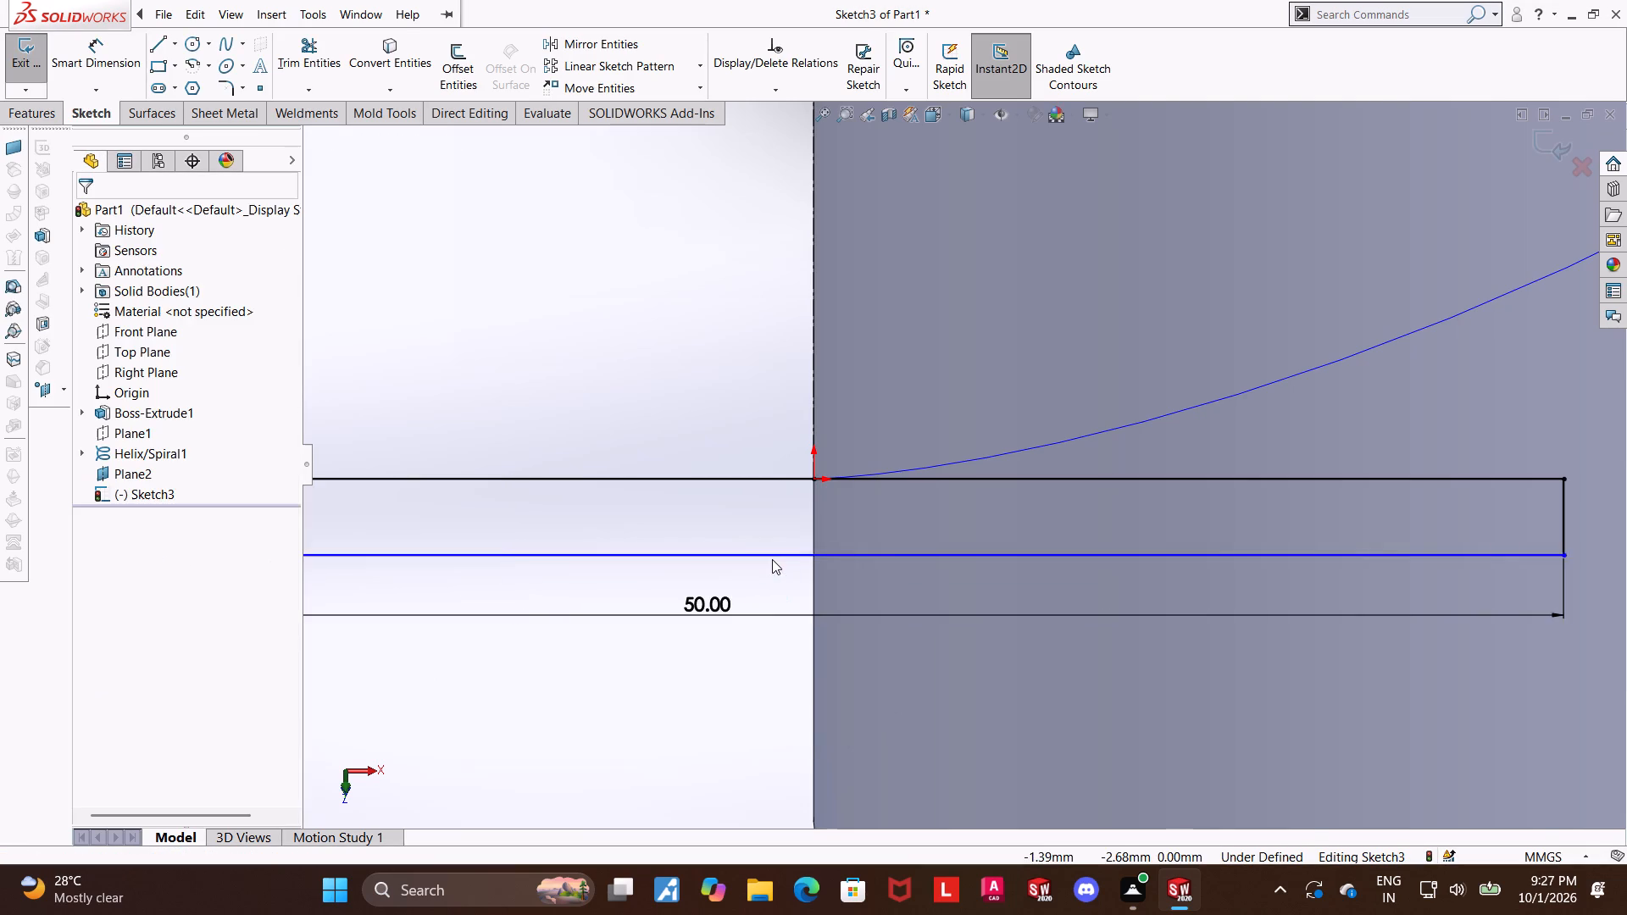
Dimension the rectangle's short side to a height of 6.25 mm and exit the sketch.
scroll(848, 624, "up", 5)
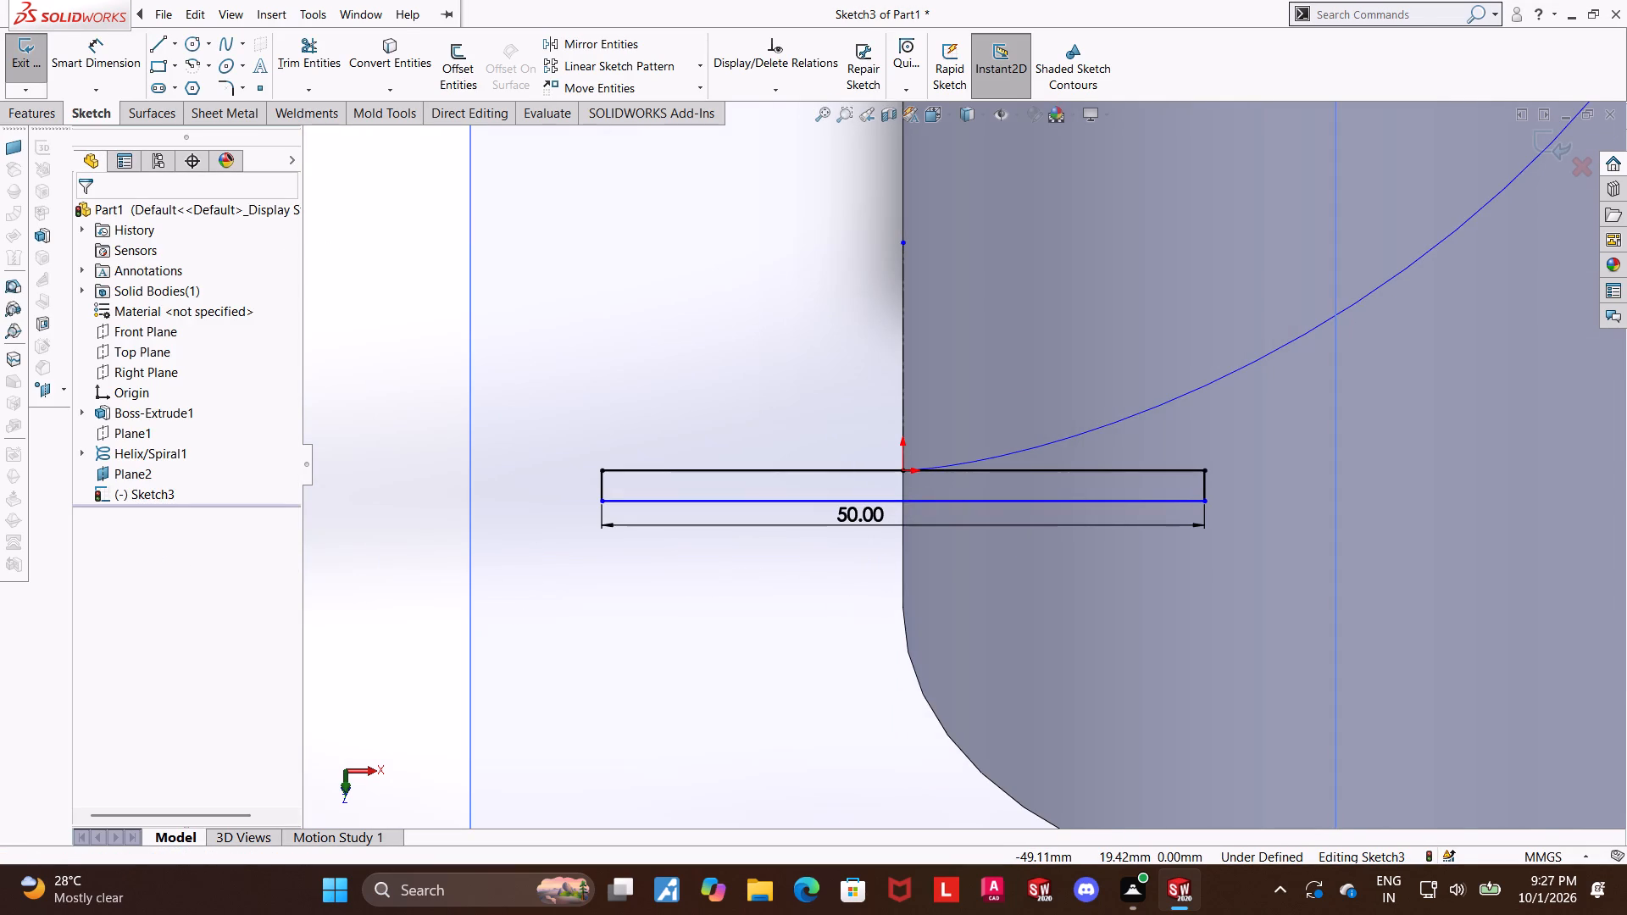
left_click(106, 44)
left_click(599, 491)
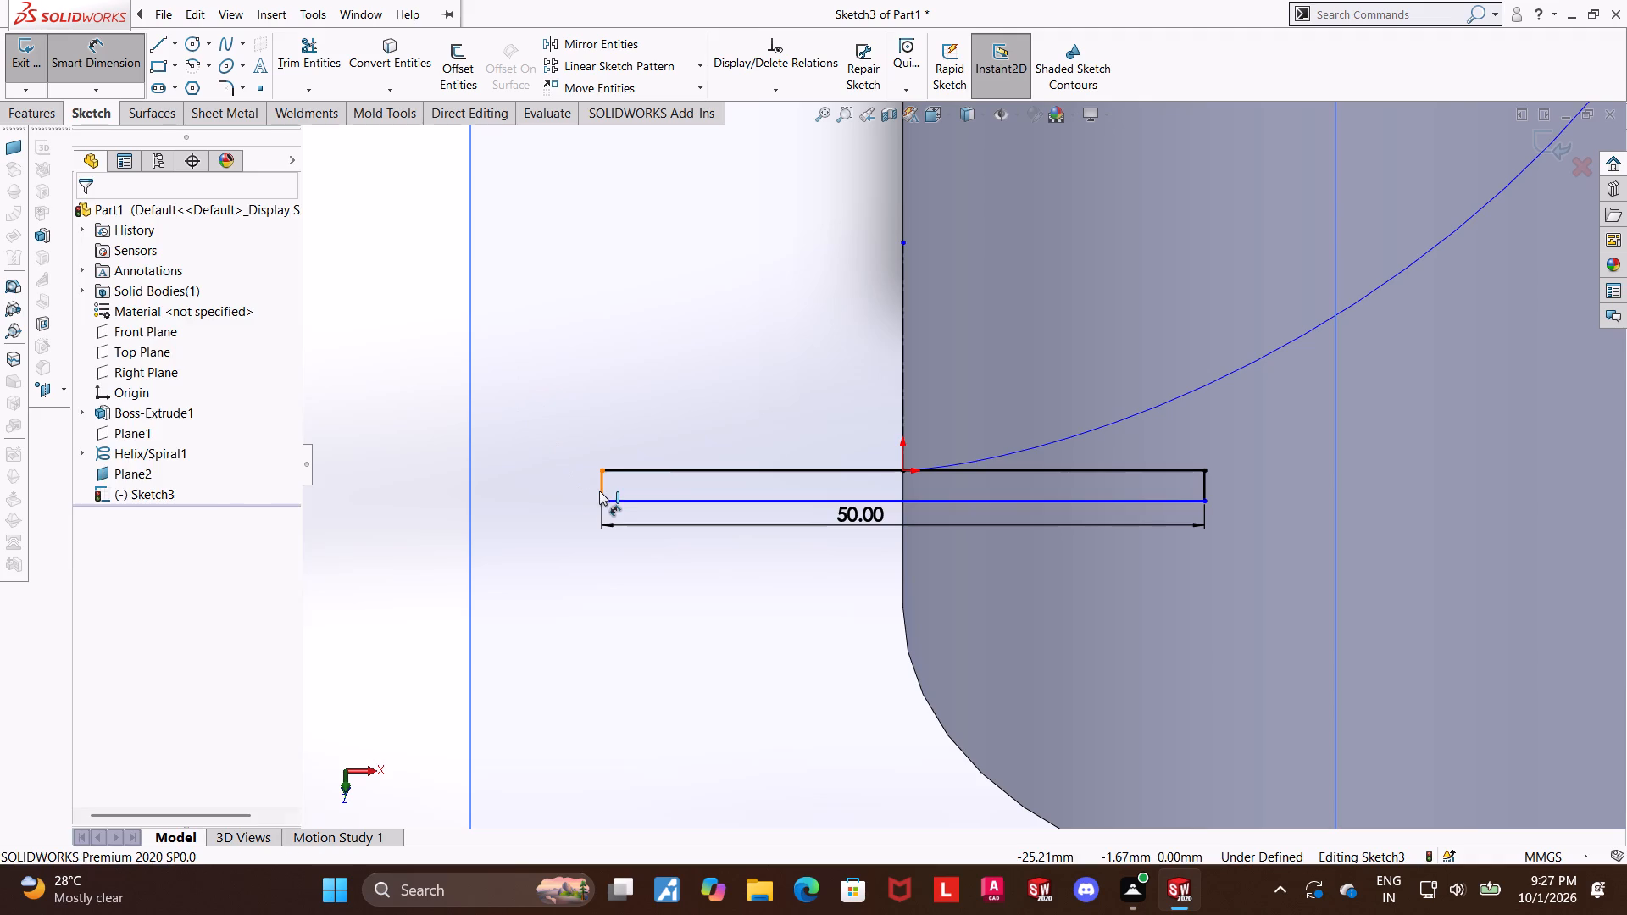
left_click(494, 472)
type("6.25")
key("Return")
key("Escape")
key("Escape")
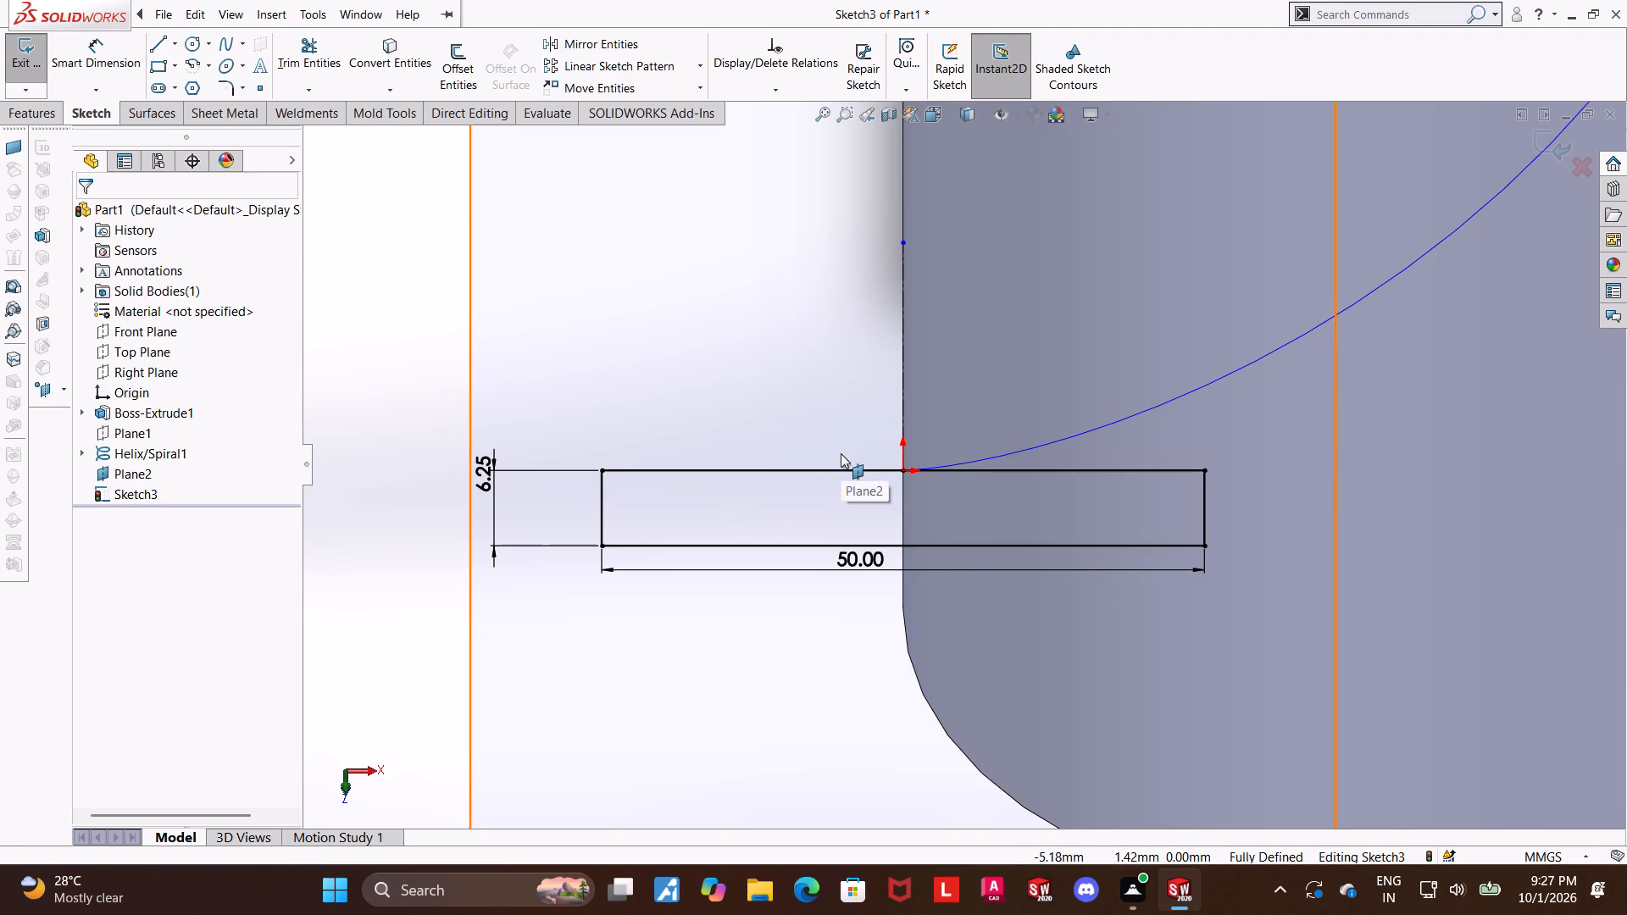
left_click(14, 55)
Revolve the rectangle 360° about its upper edge on the sketch origin, as a separate body without merging it into the tube.
left_click(94, 58)
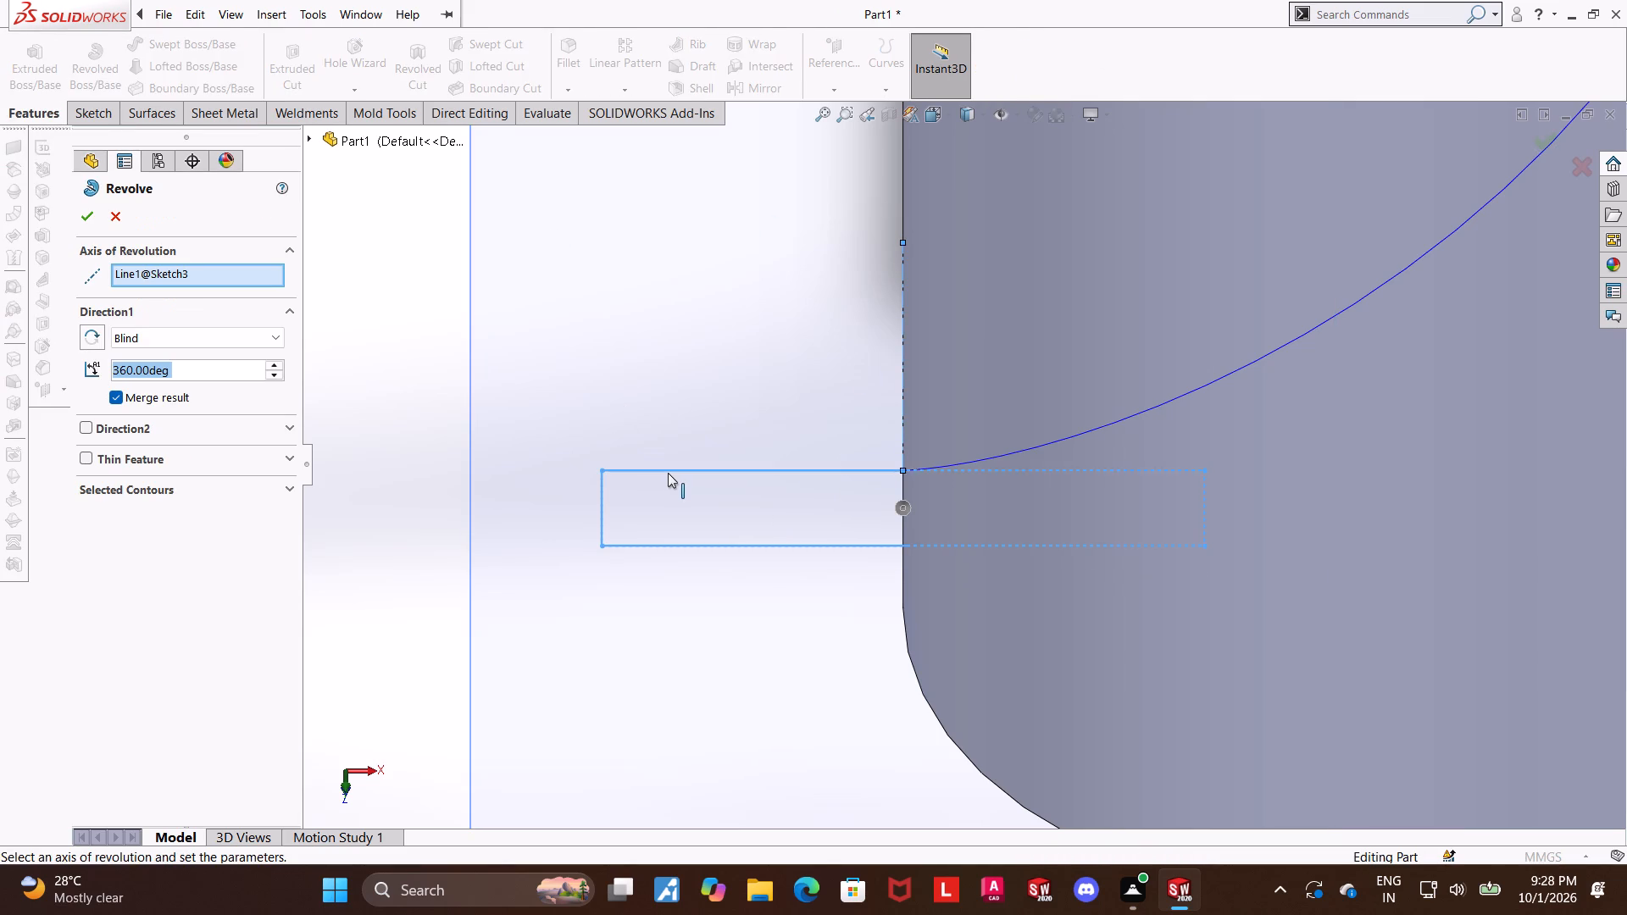
left_click(668, 472)
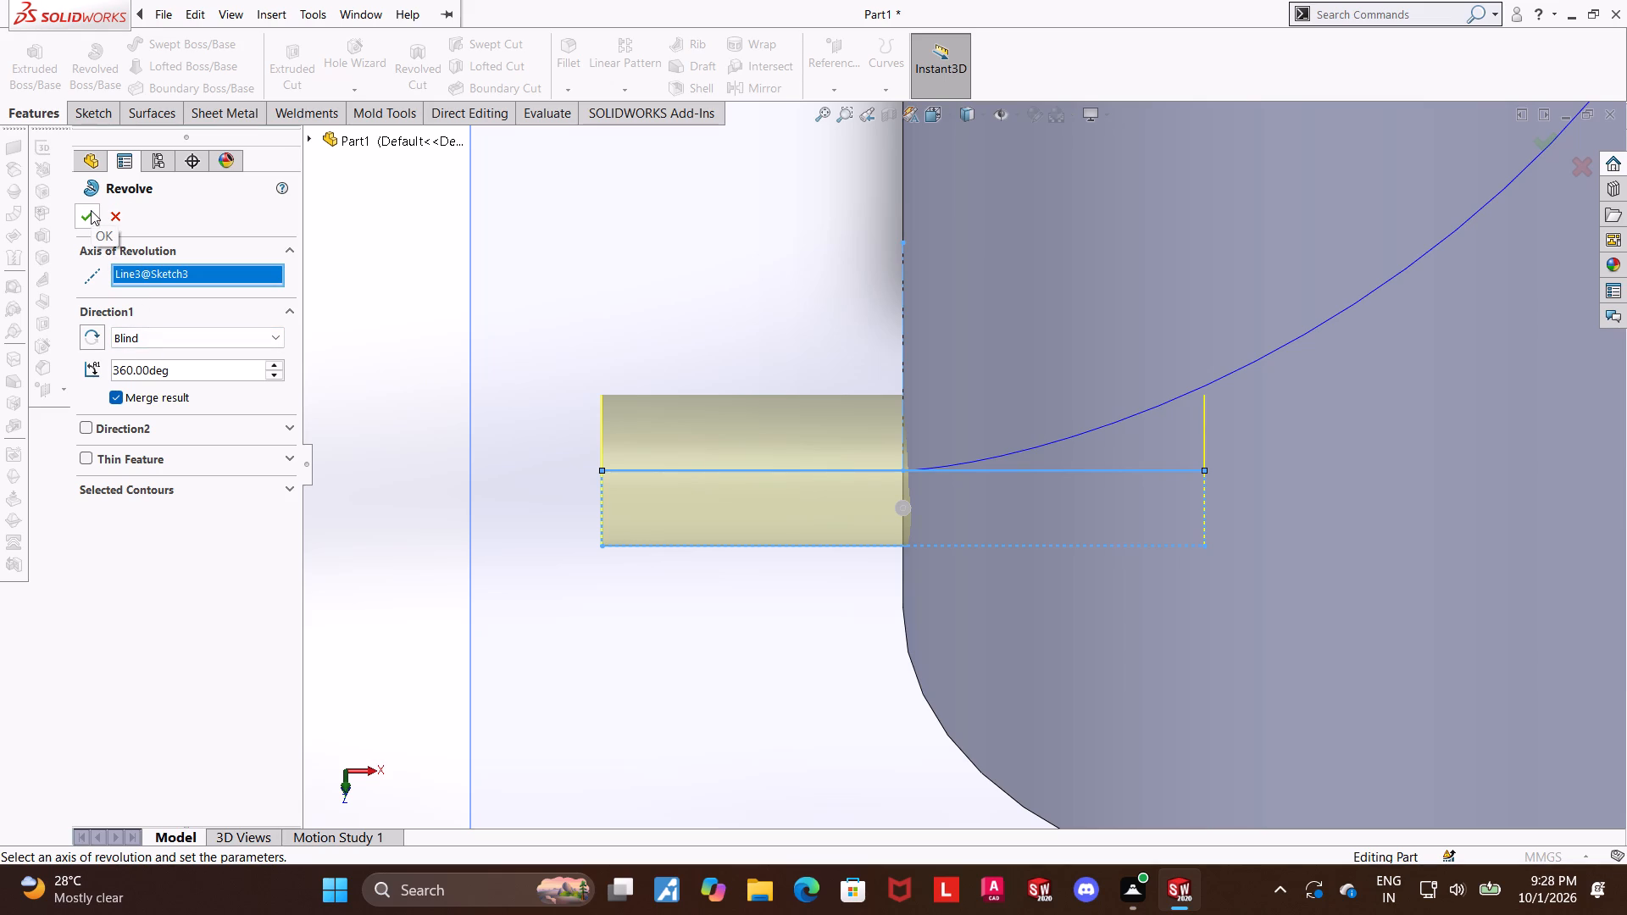
scroll(1260, 564, "up", 3)
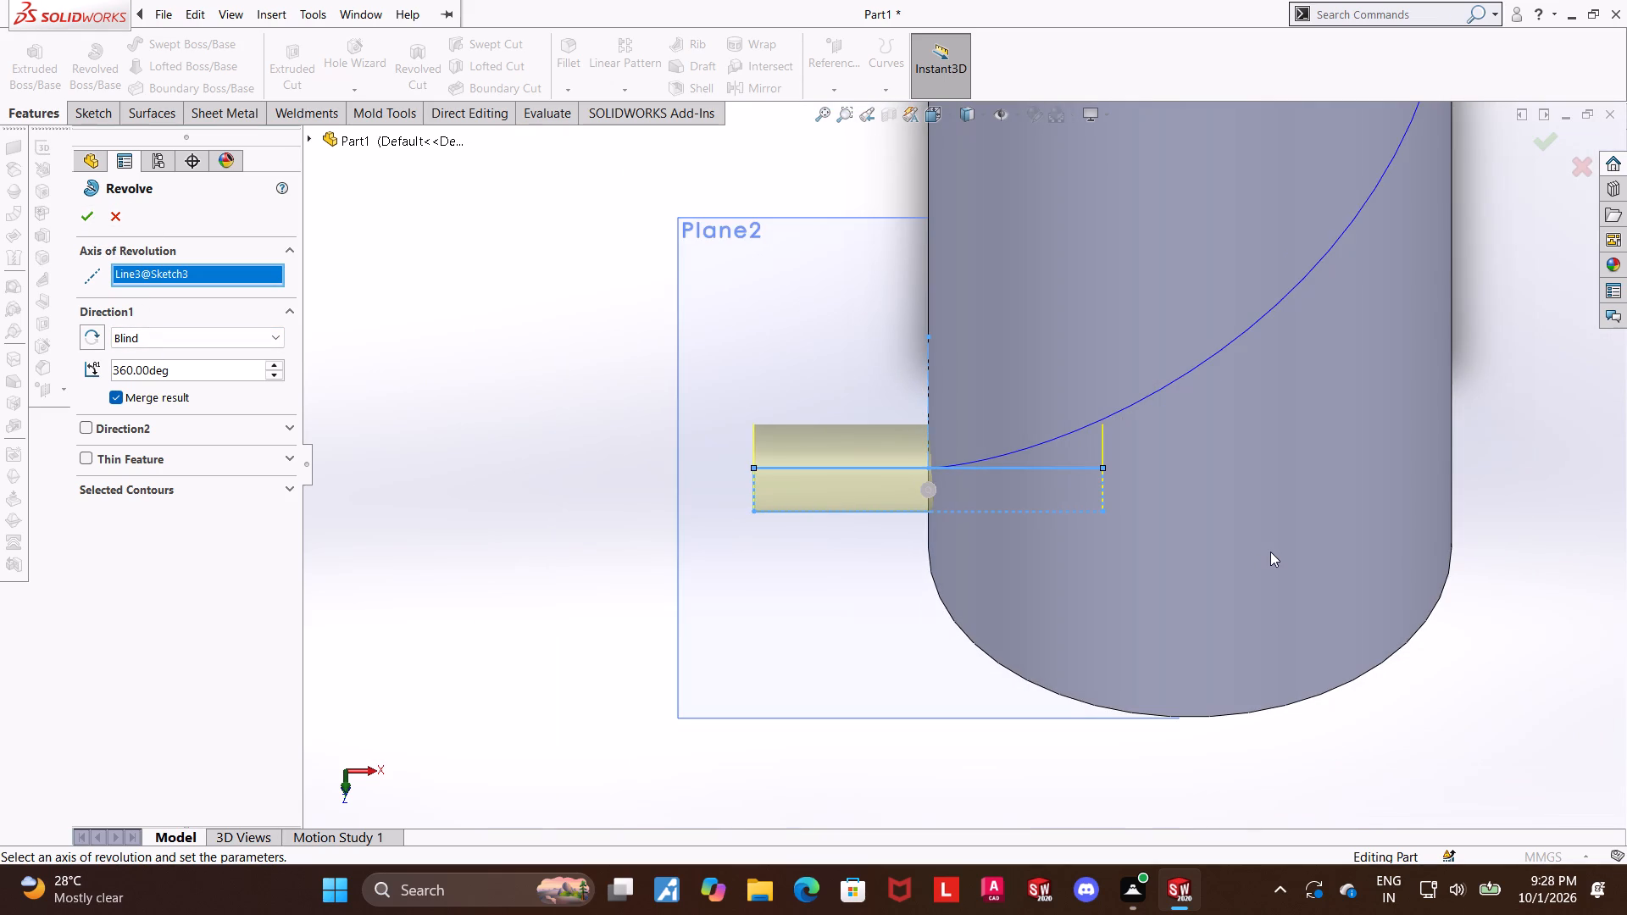
middle_click_drag(1269, 553, 1378, 312)
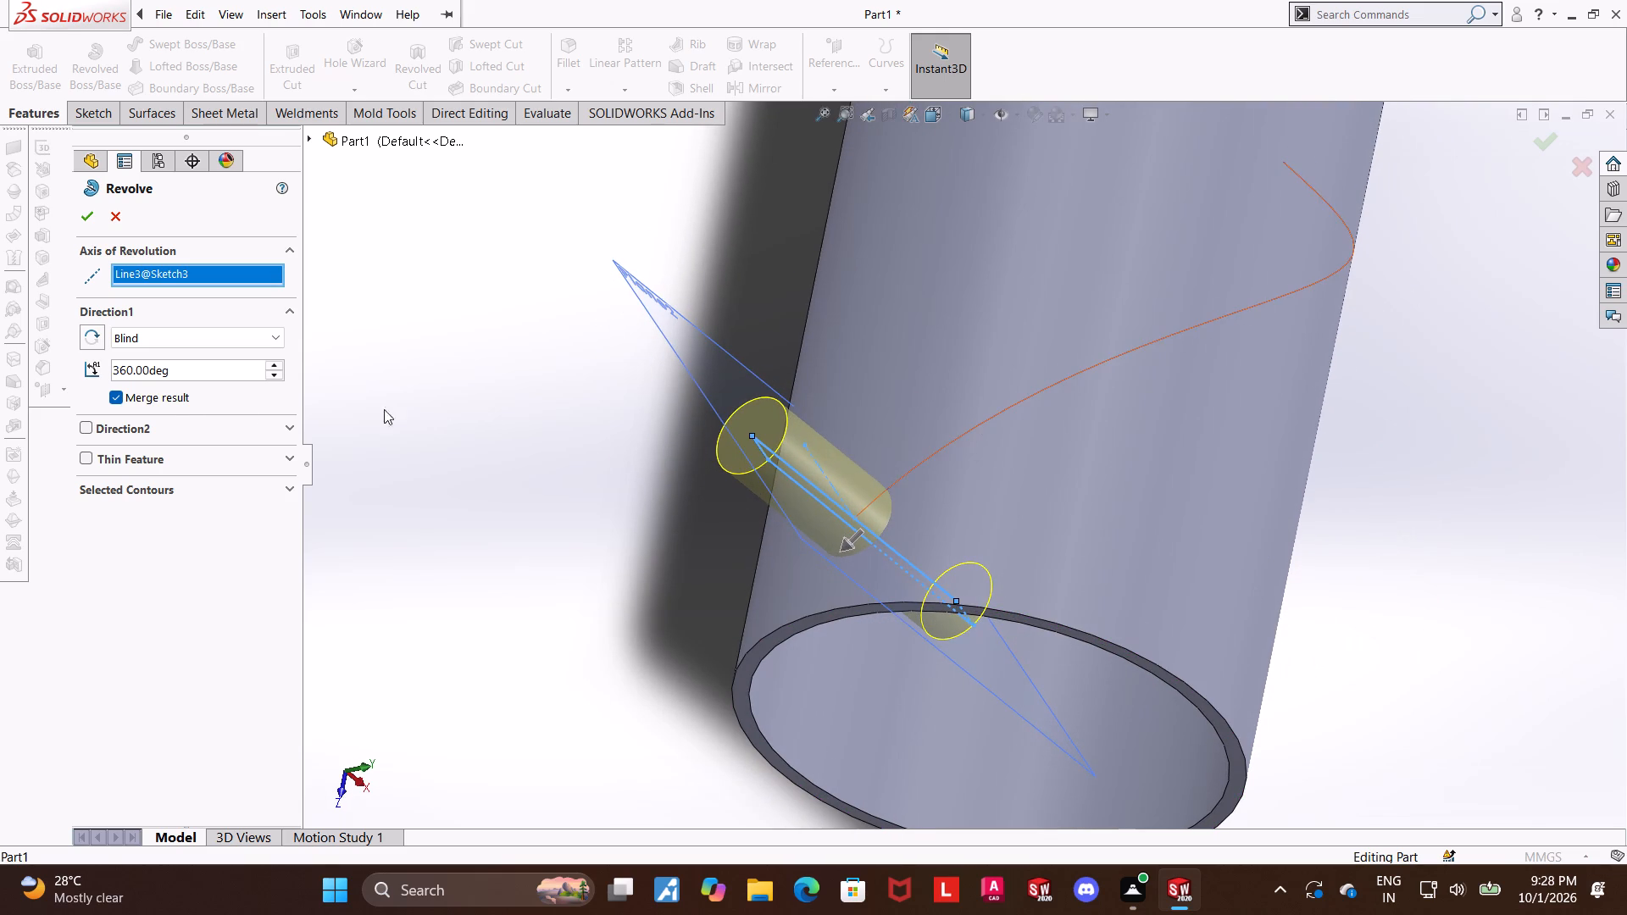
left_click(115, 396)
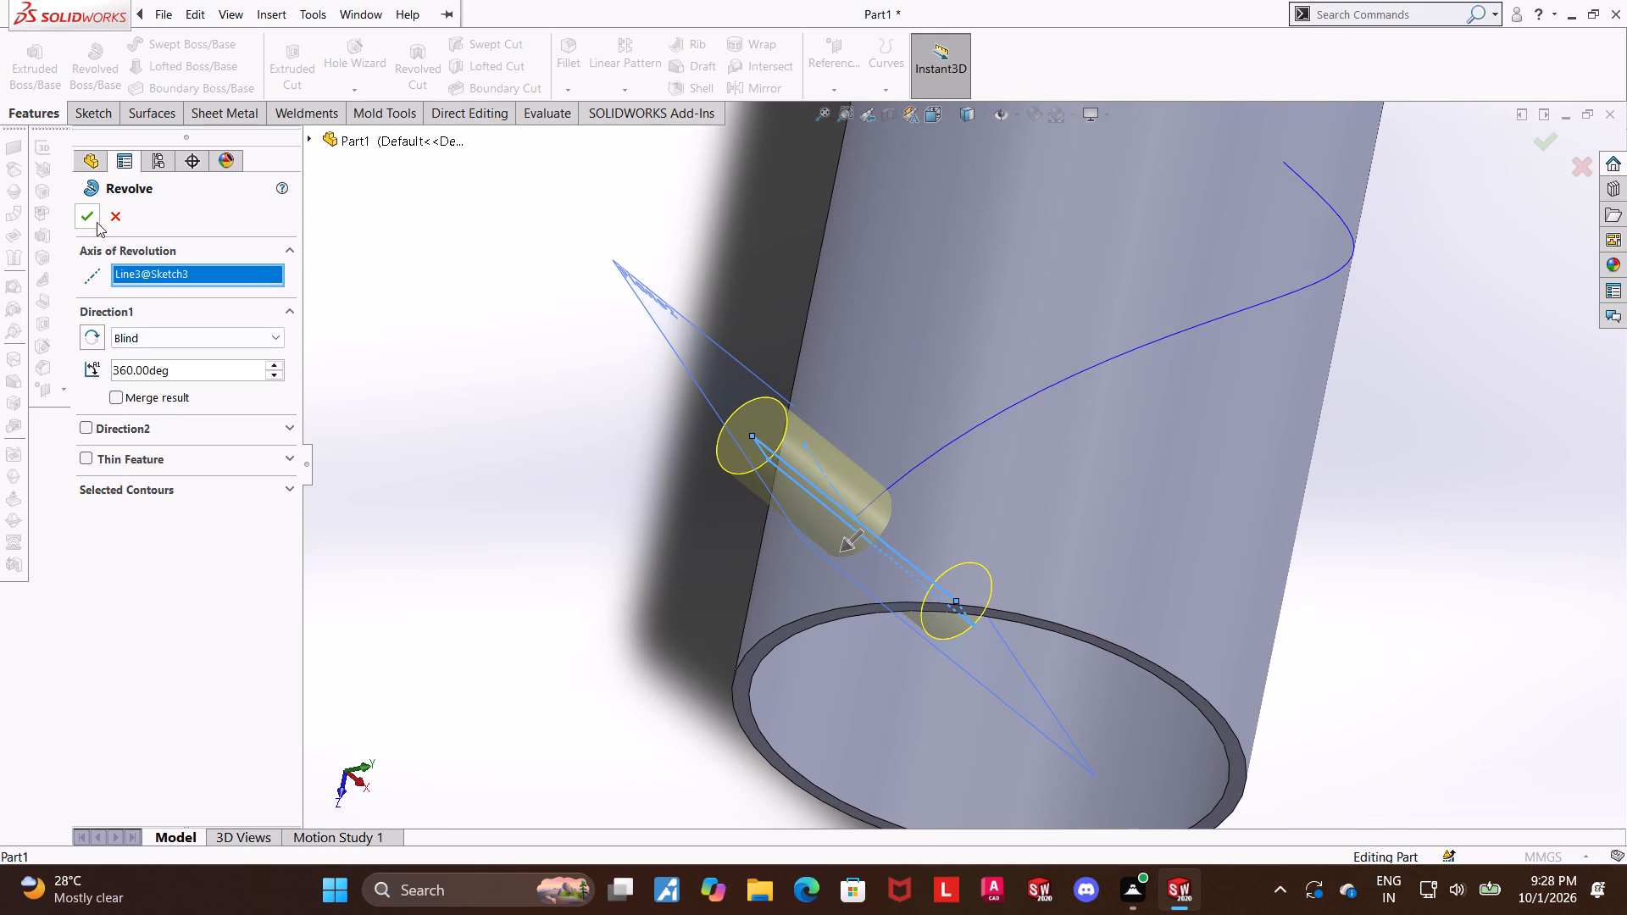
left_click(91, 216)
left_click(1513, 594)
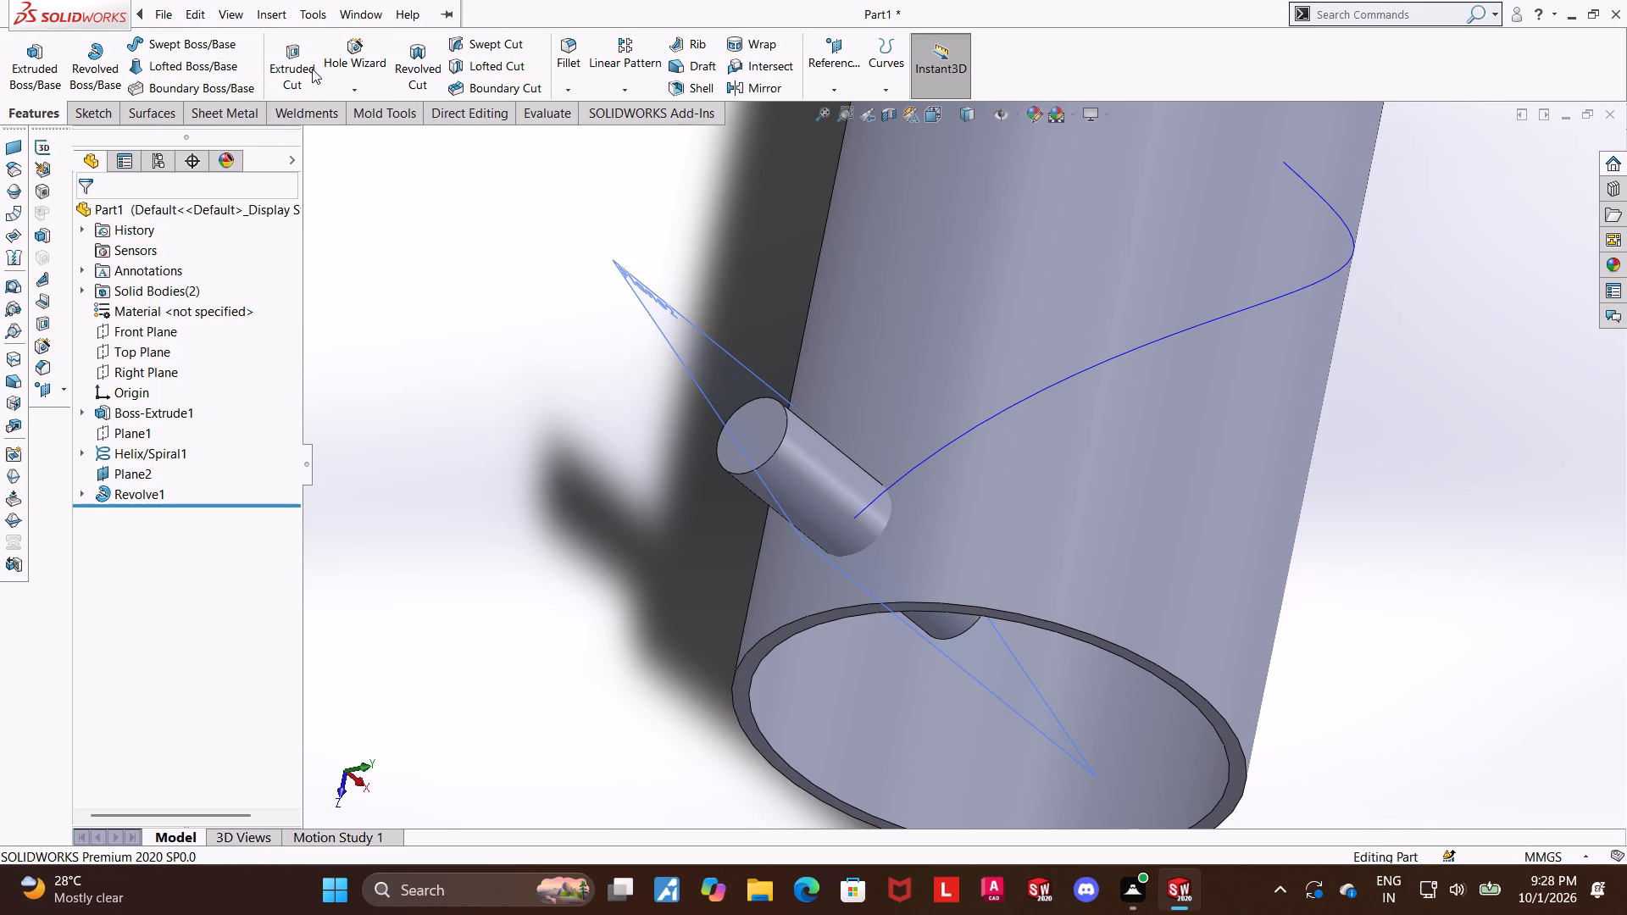
Cut a helical slot through the tube wall with a Swept Cut, using the revolved cylinder as solid profile and the helix as path.
left_click(492, 49)
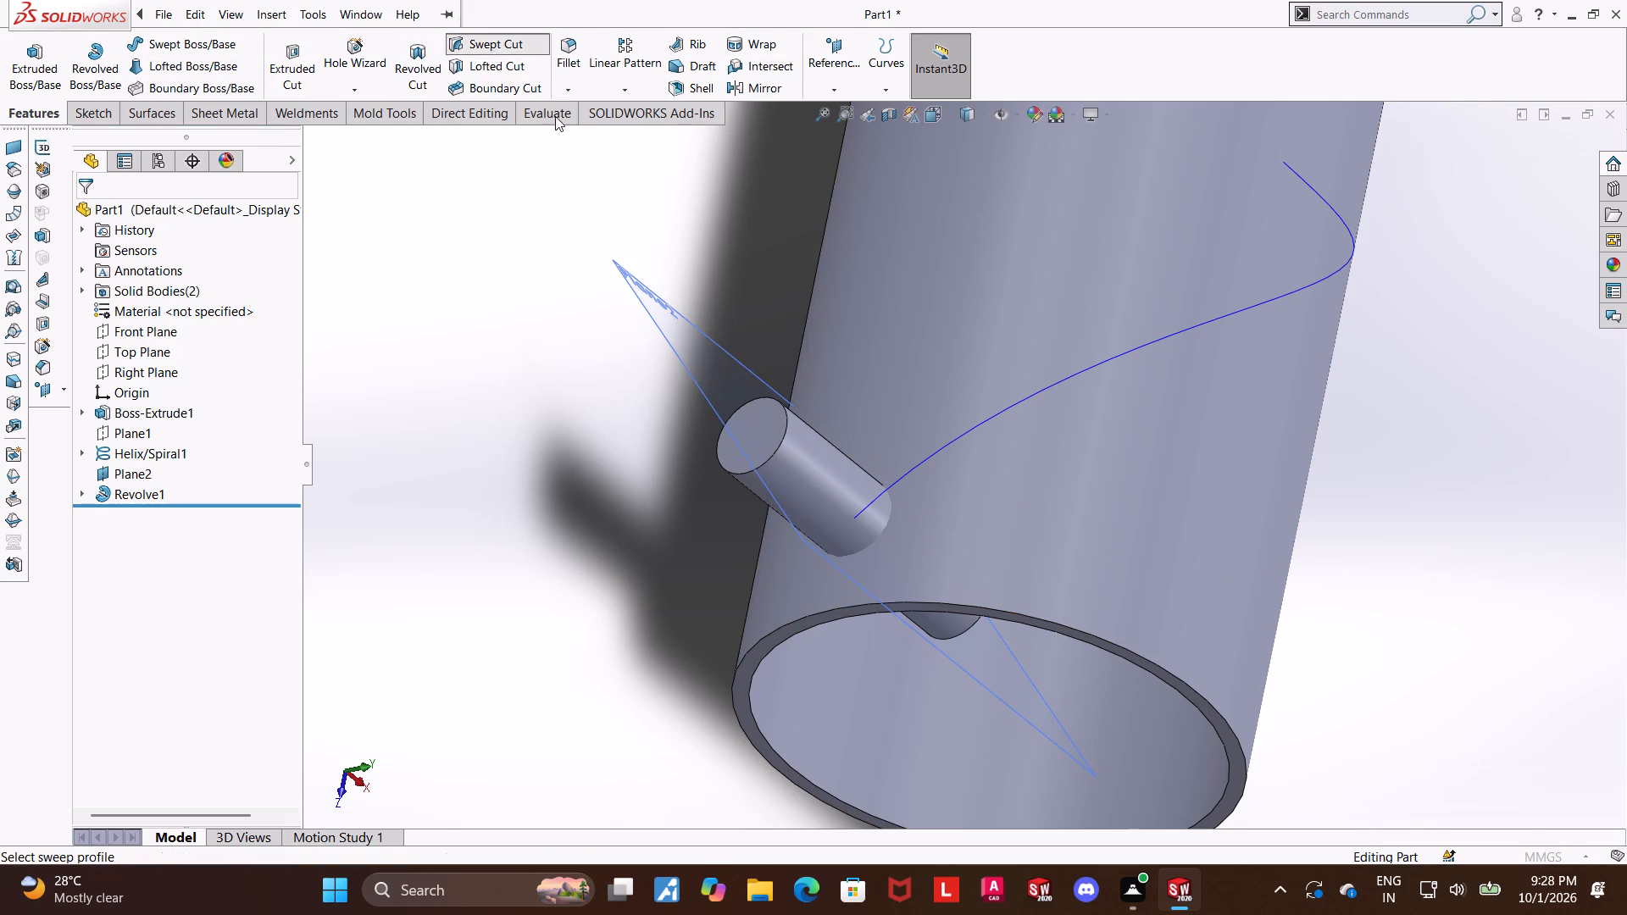
left_click(963, 432)
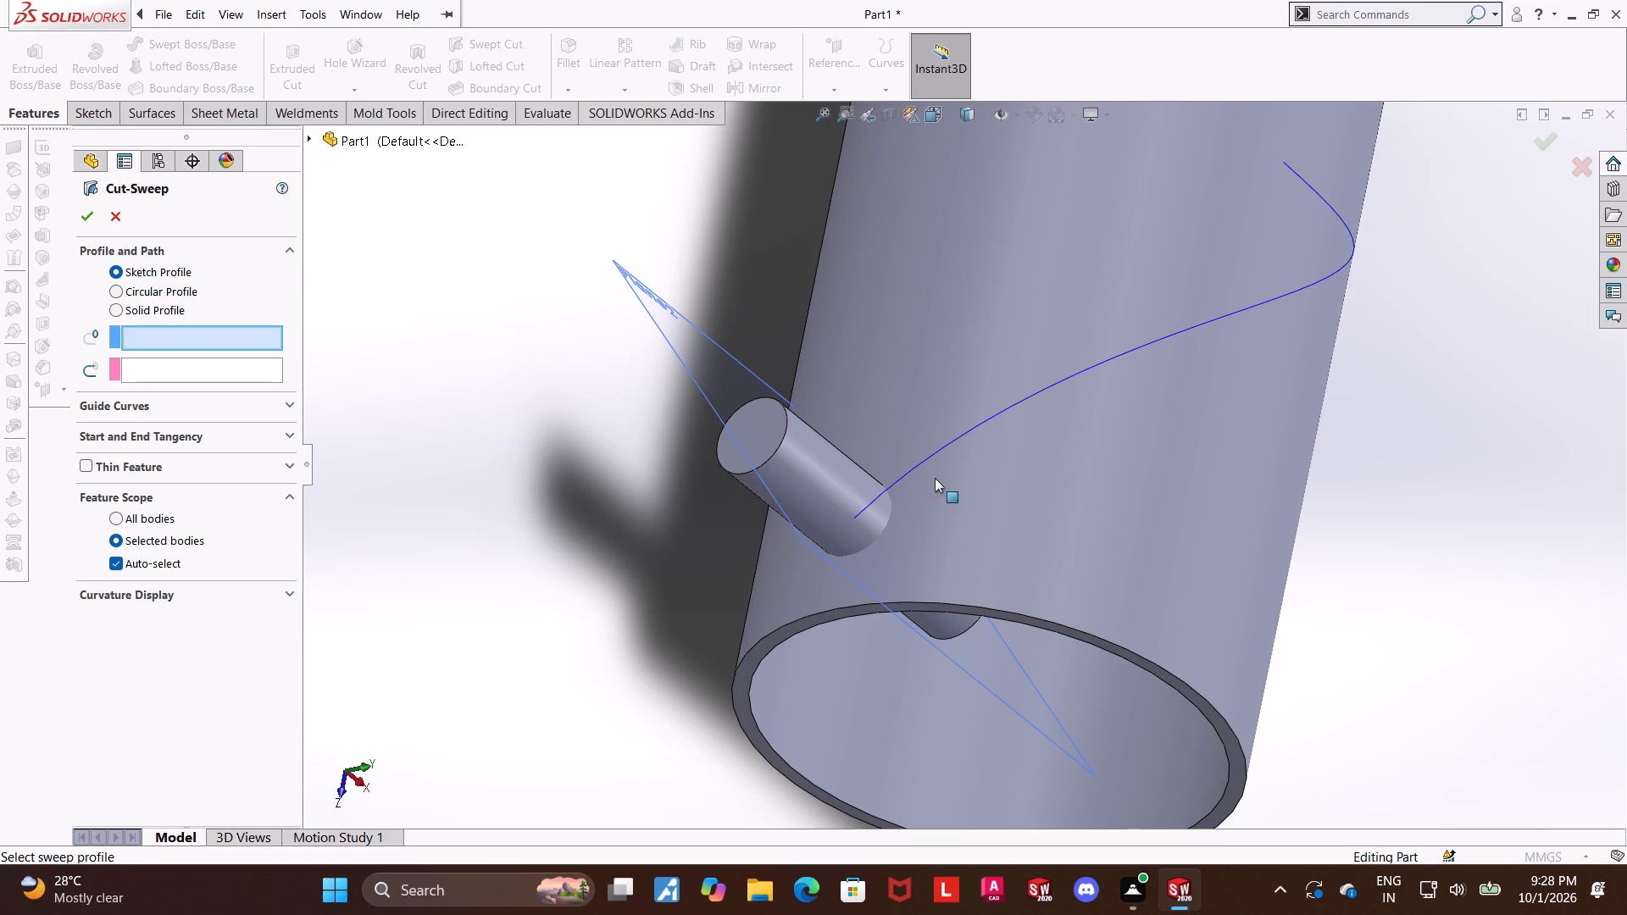
left_click(735, 449)
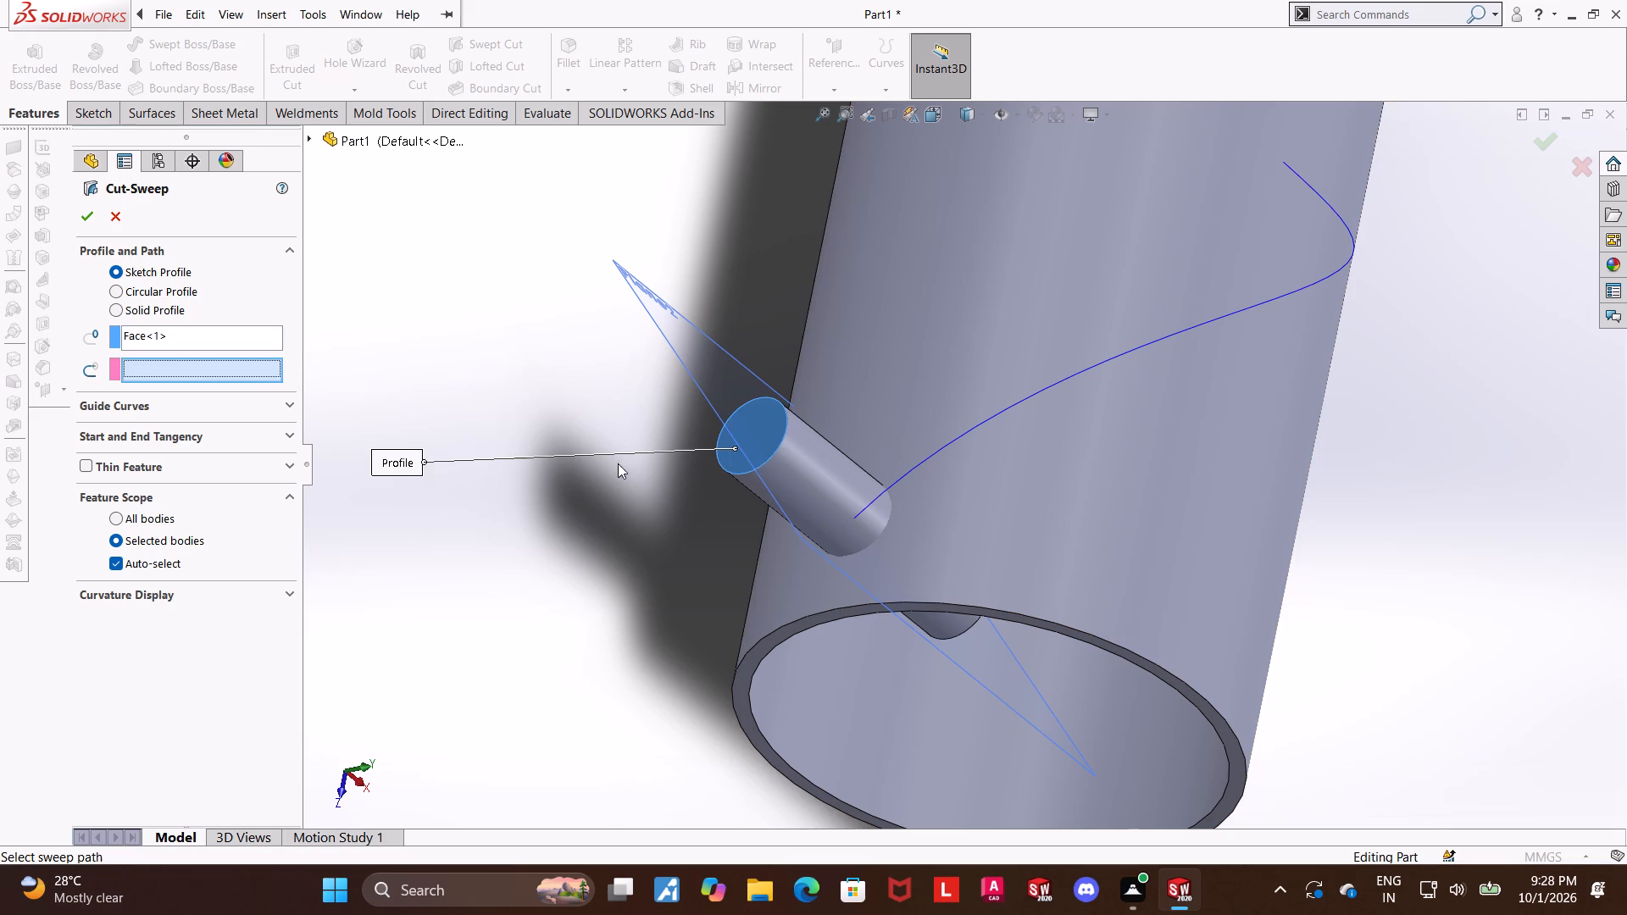
right_click(225, 346)
right_click(193, 315)
right_click(191, 335)
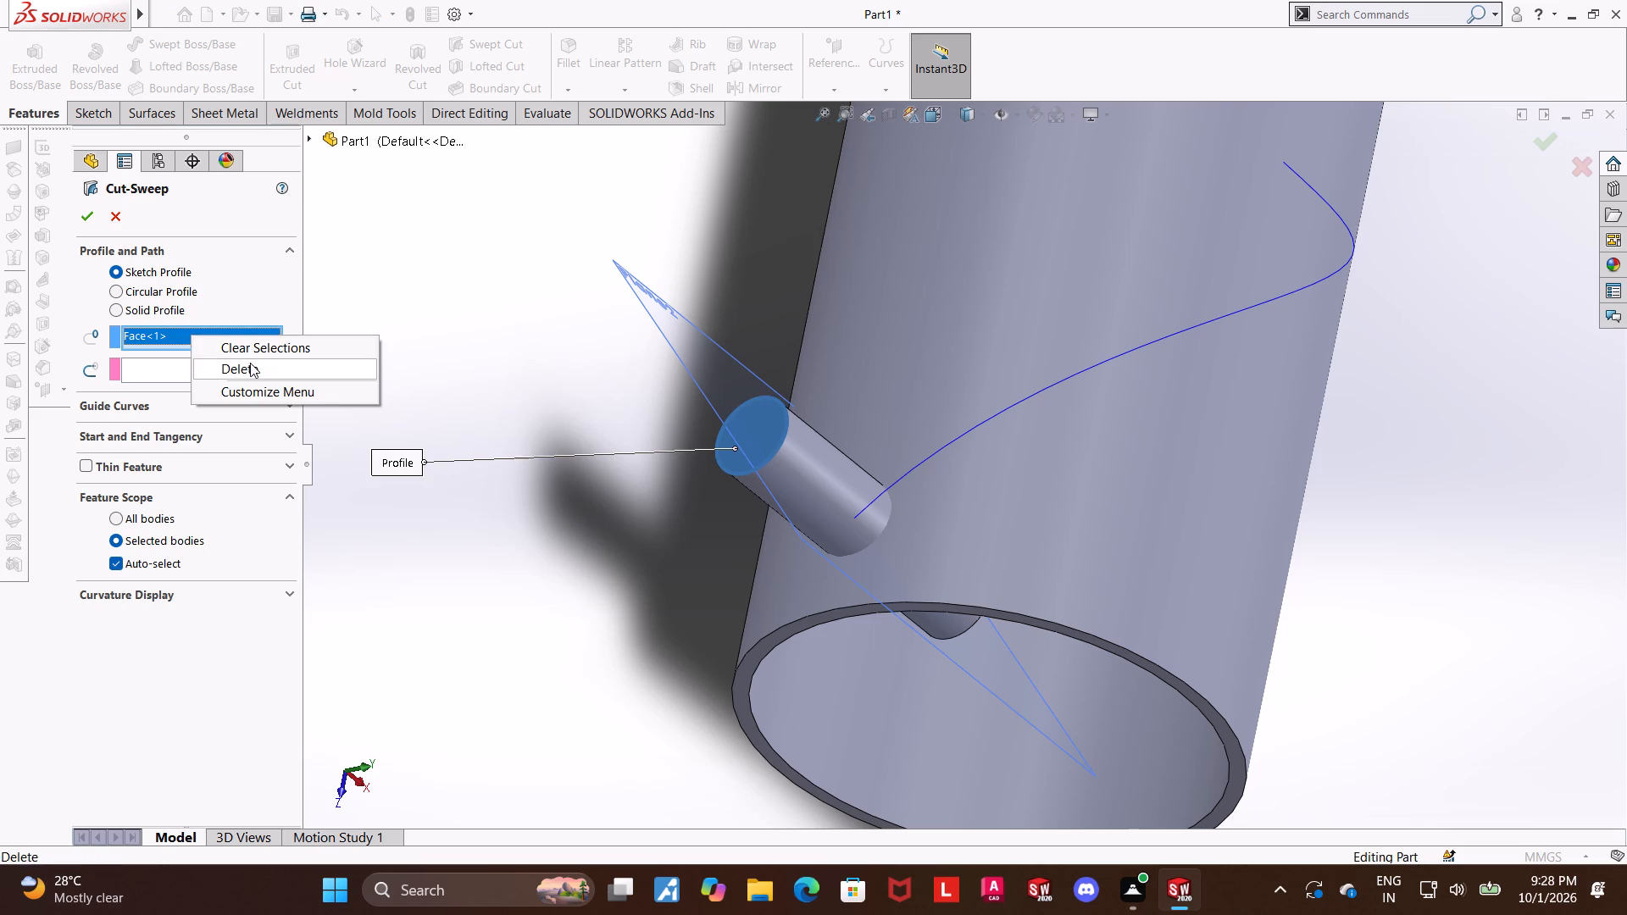
left_click(250, 363)
left_click(310, 135)
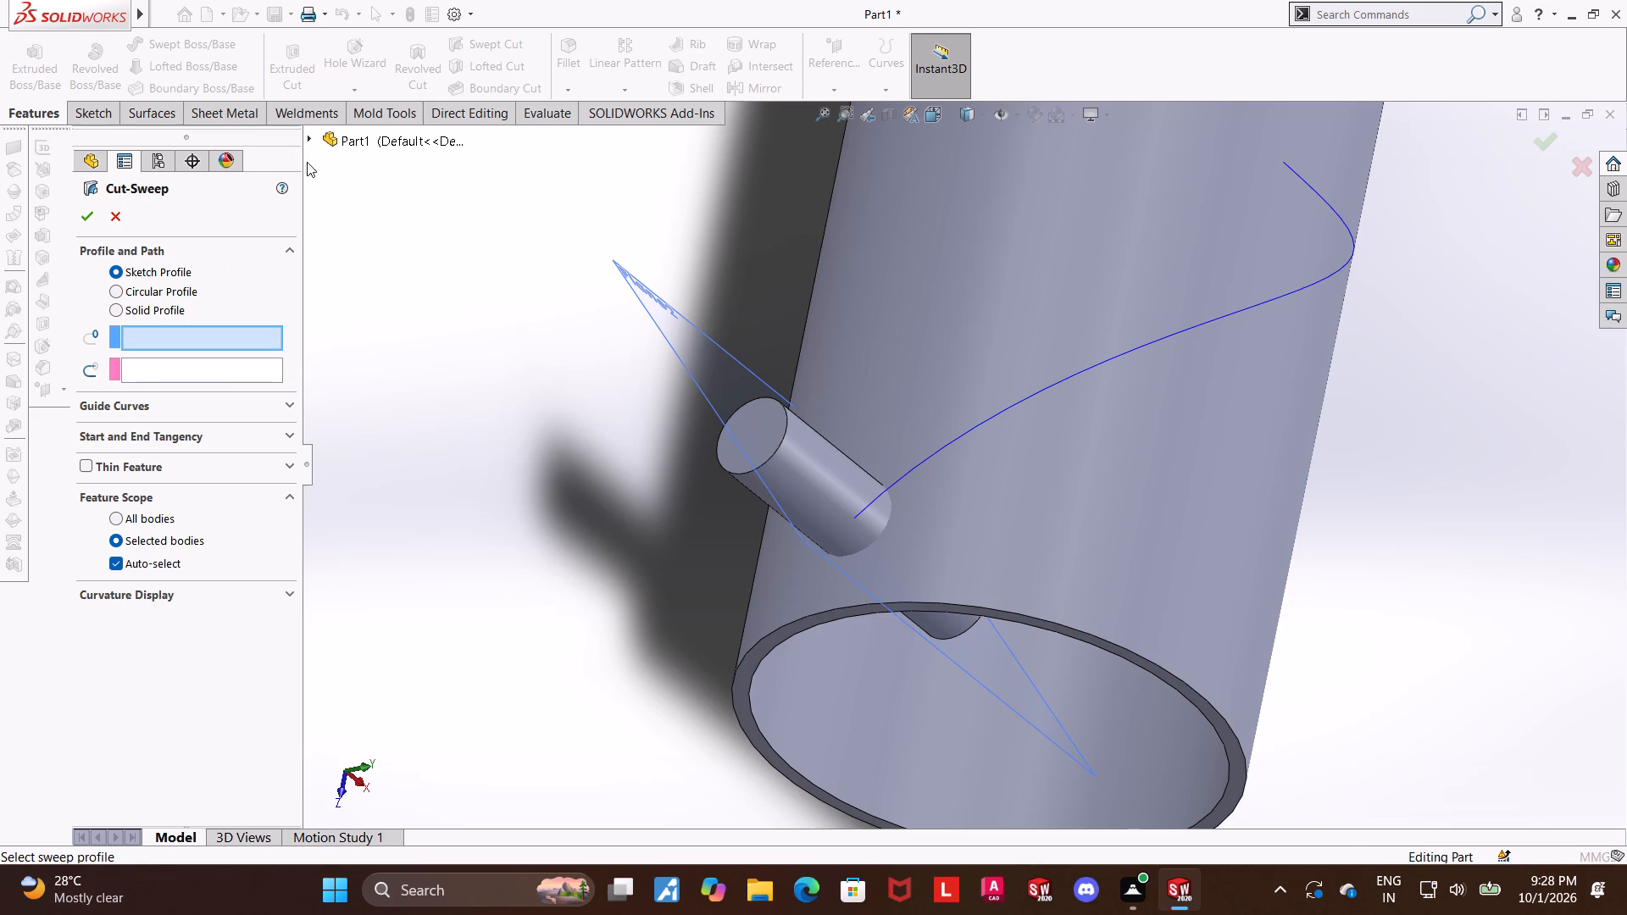
left_click(373, 423)
double_click(382, 426)
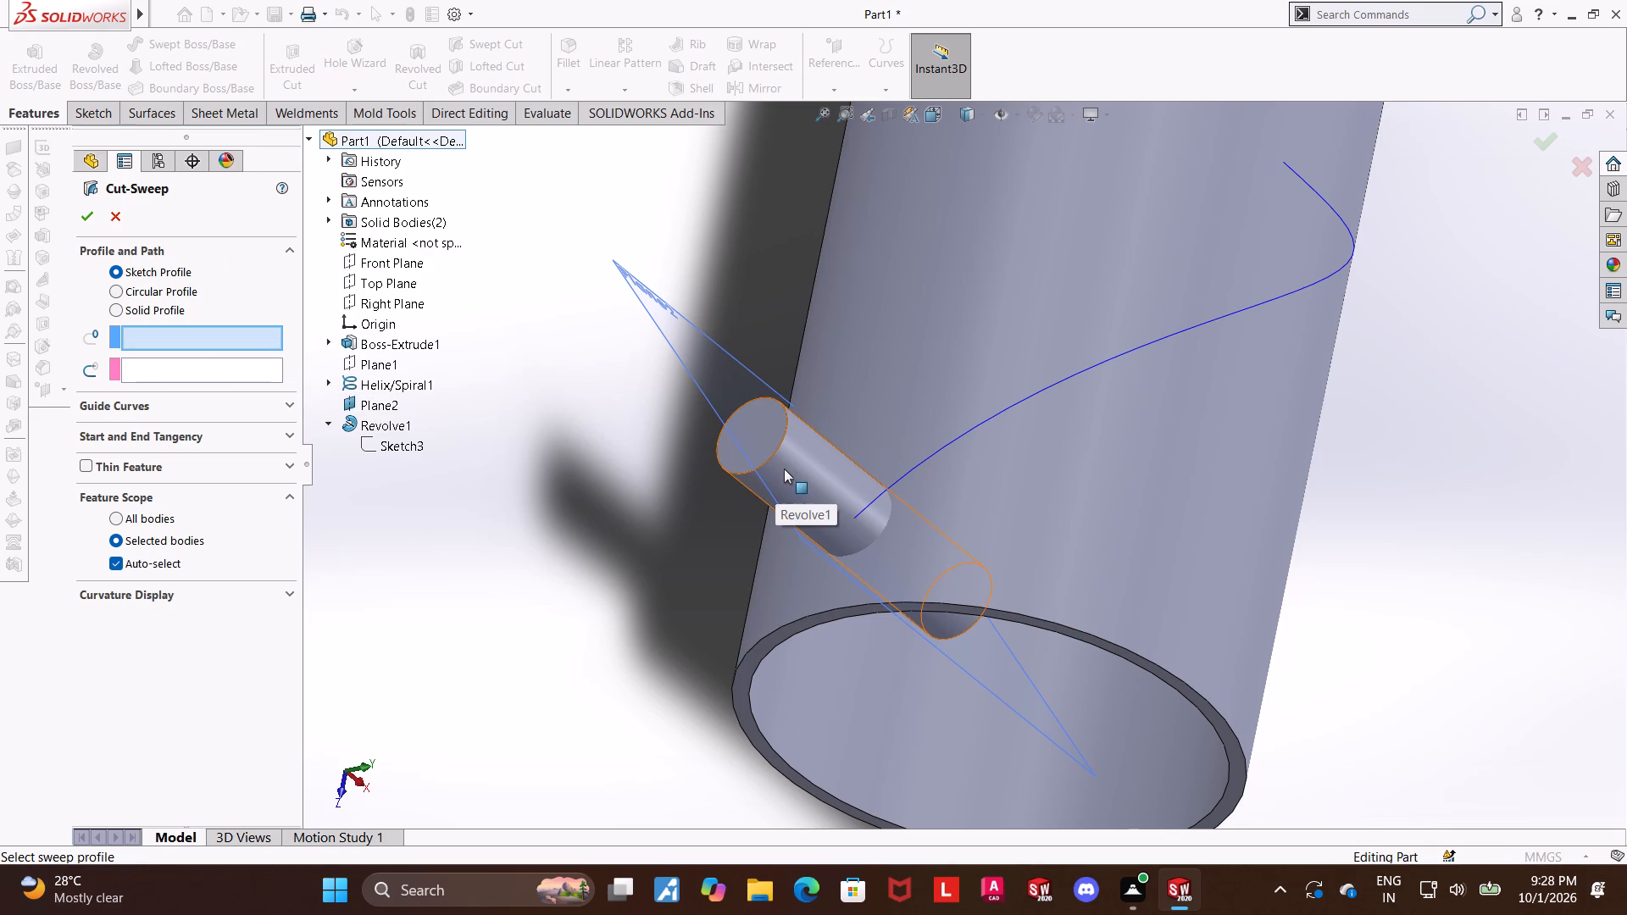
left_click(808, 454)
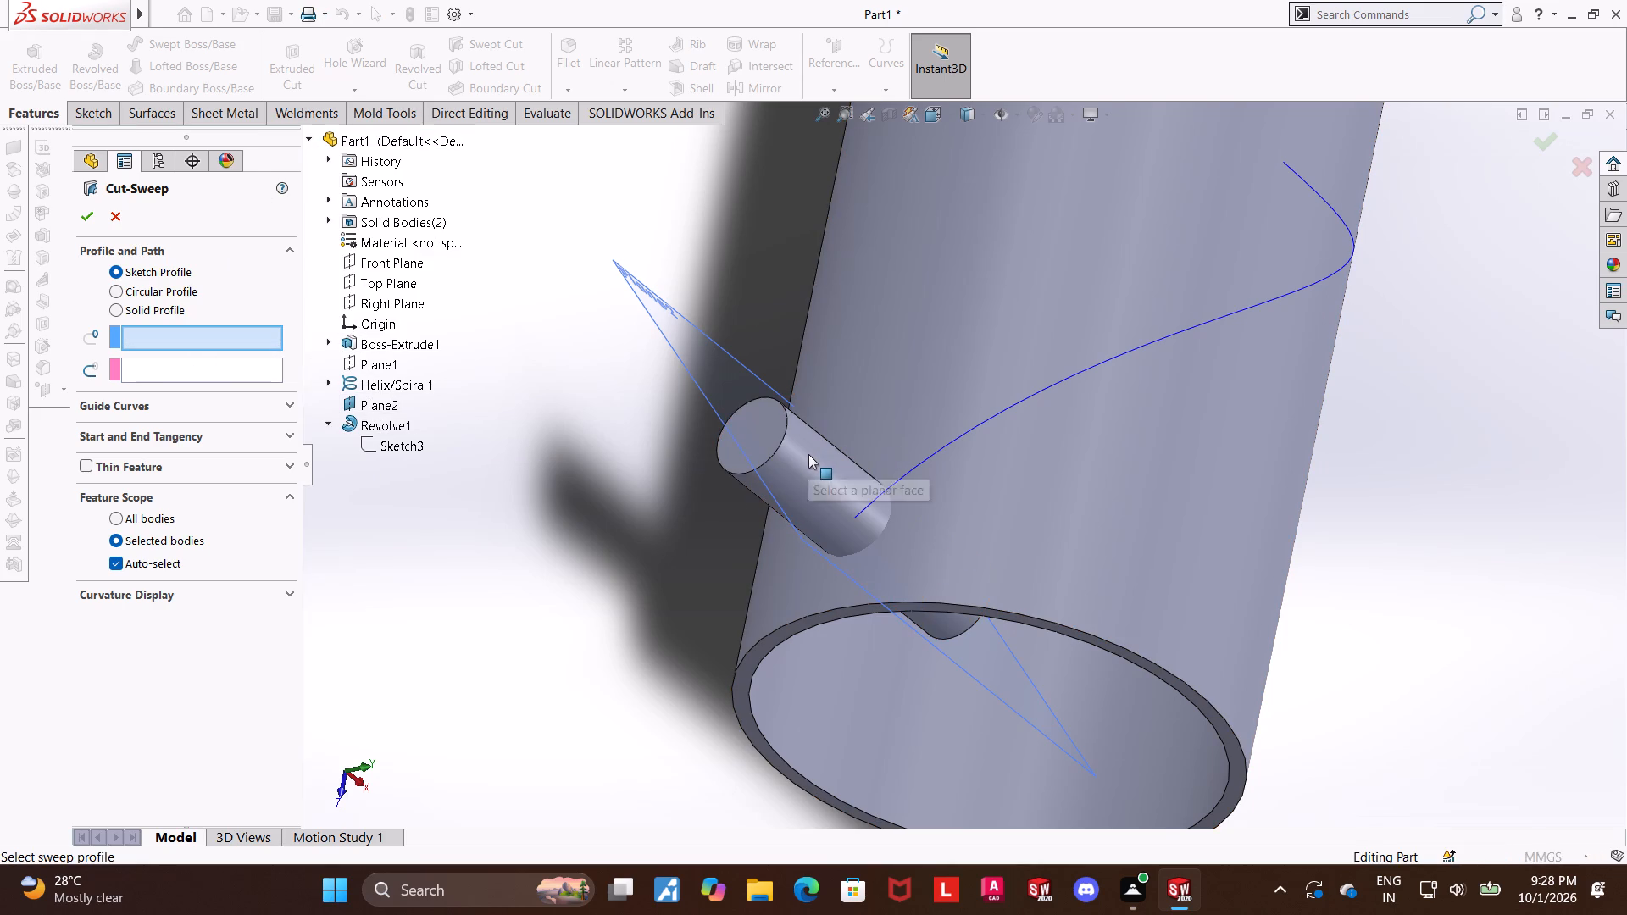
triple_click(819, 458)
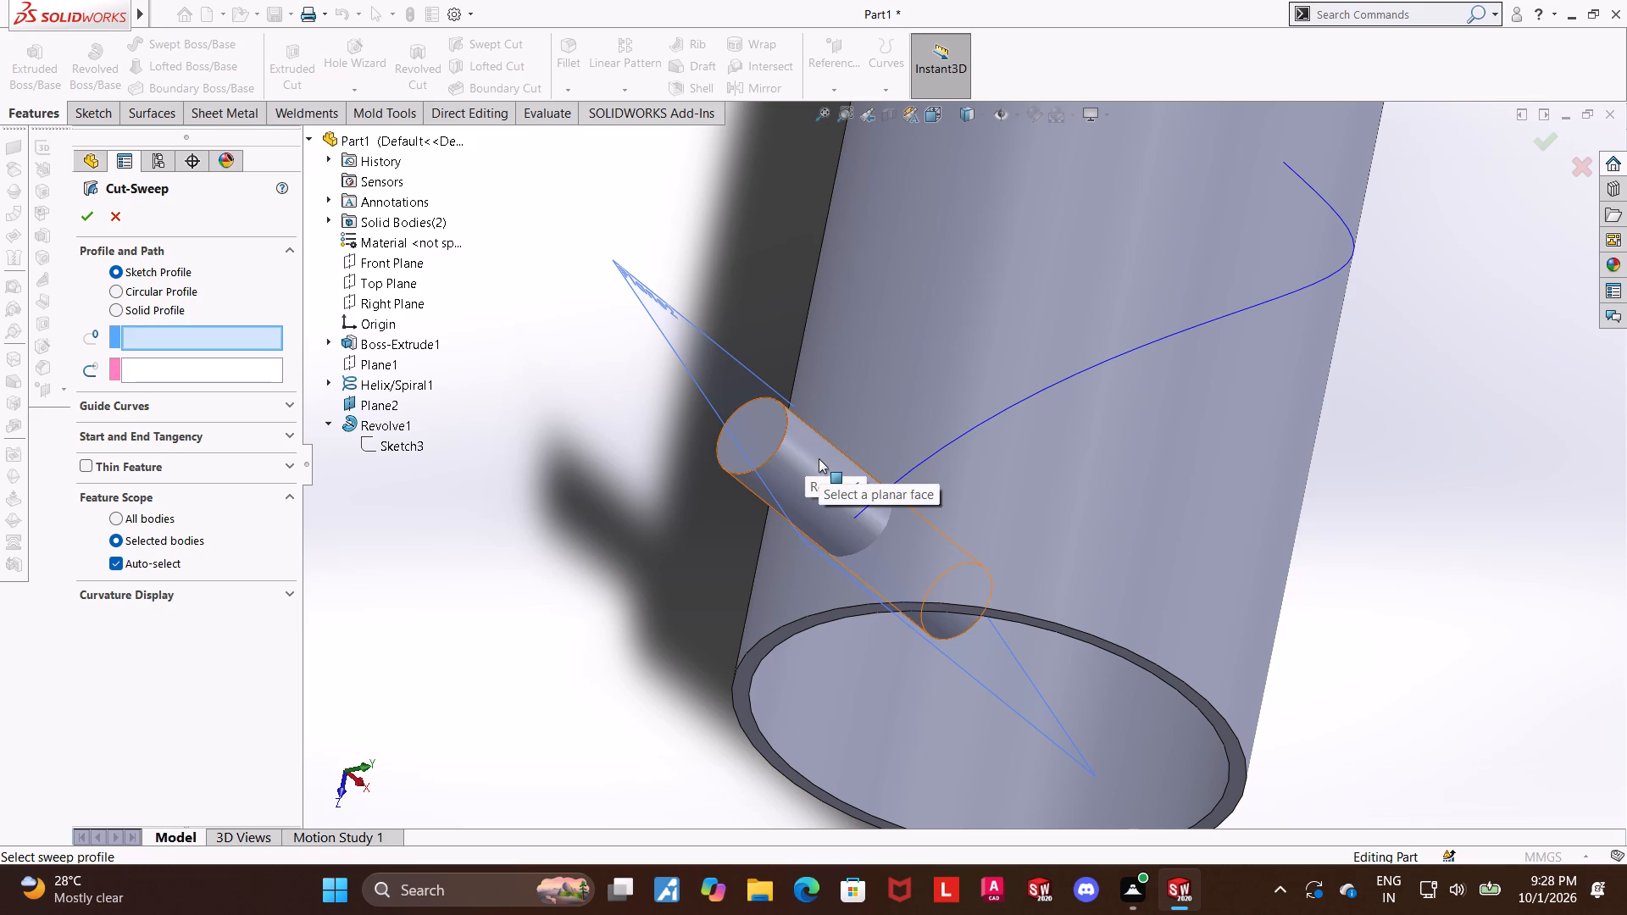
left_click(145, 310)
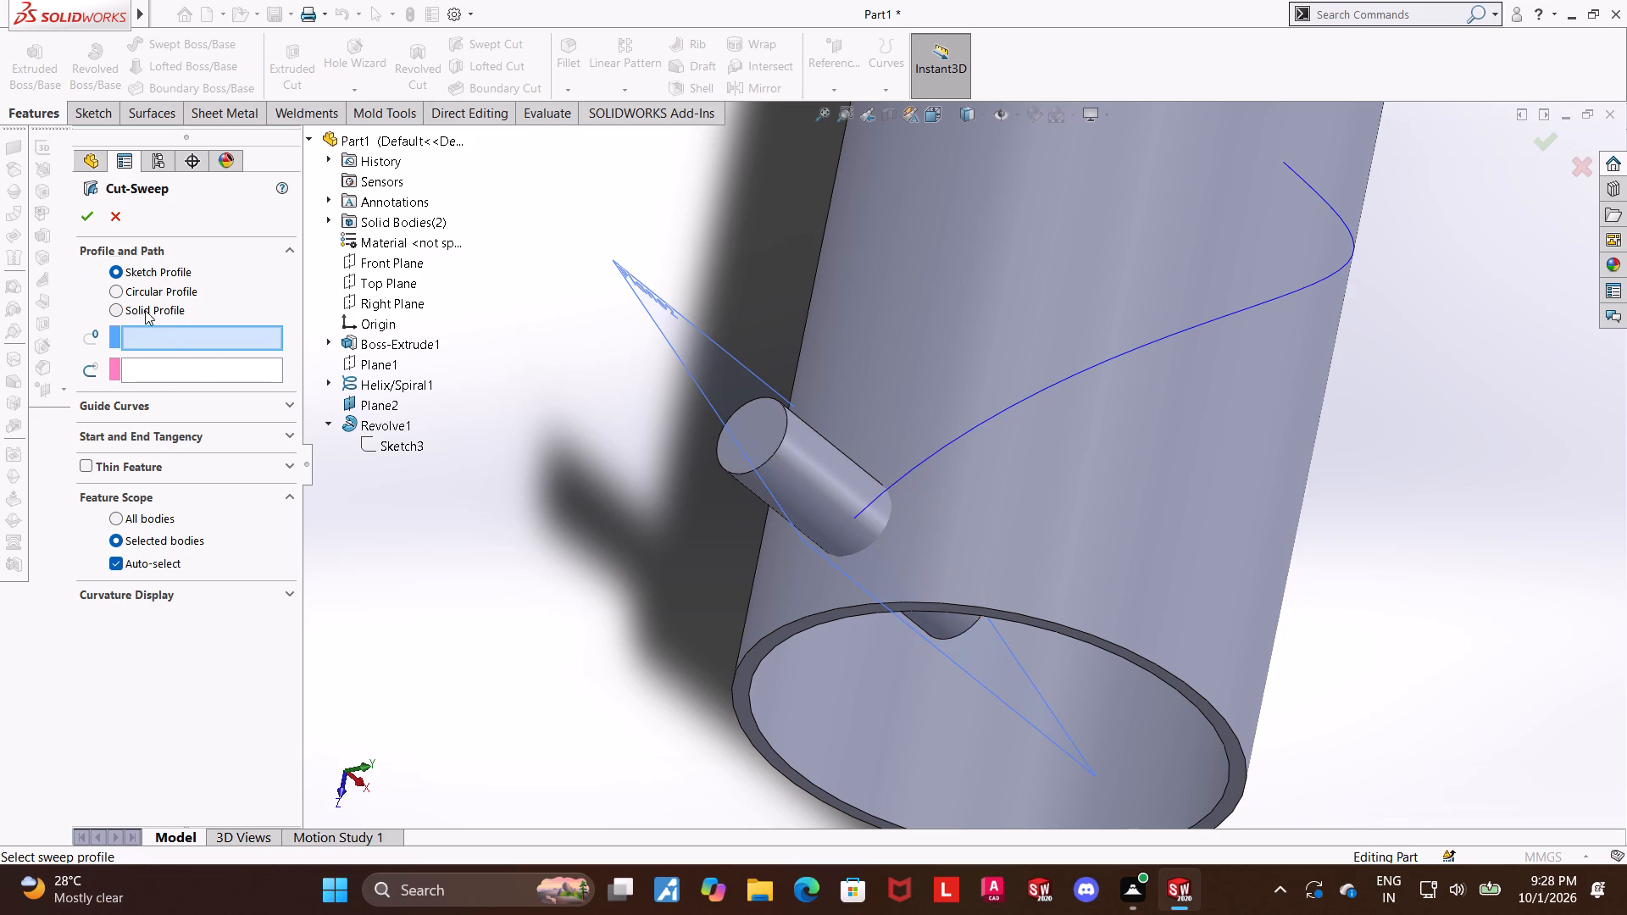
left_click(380, 424)
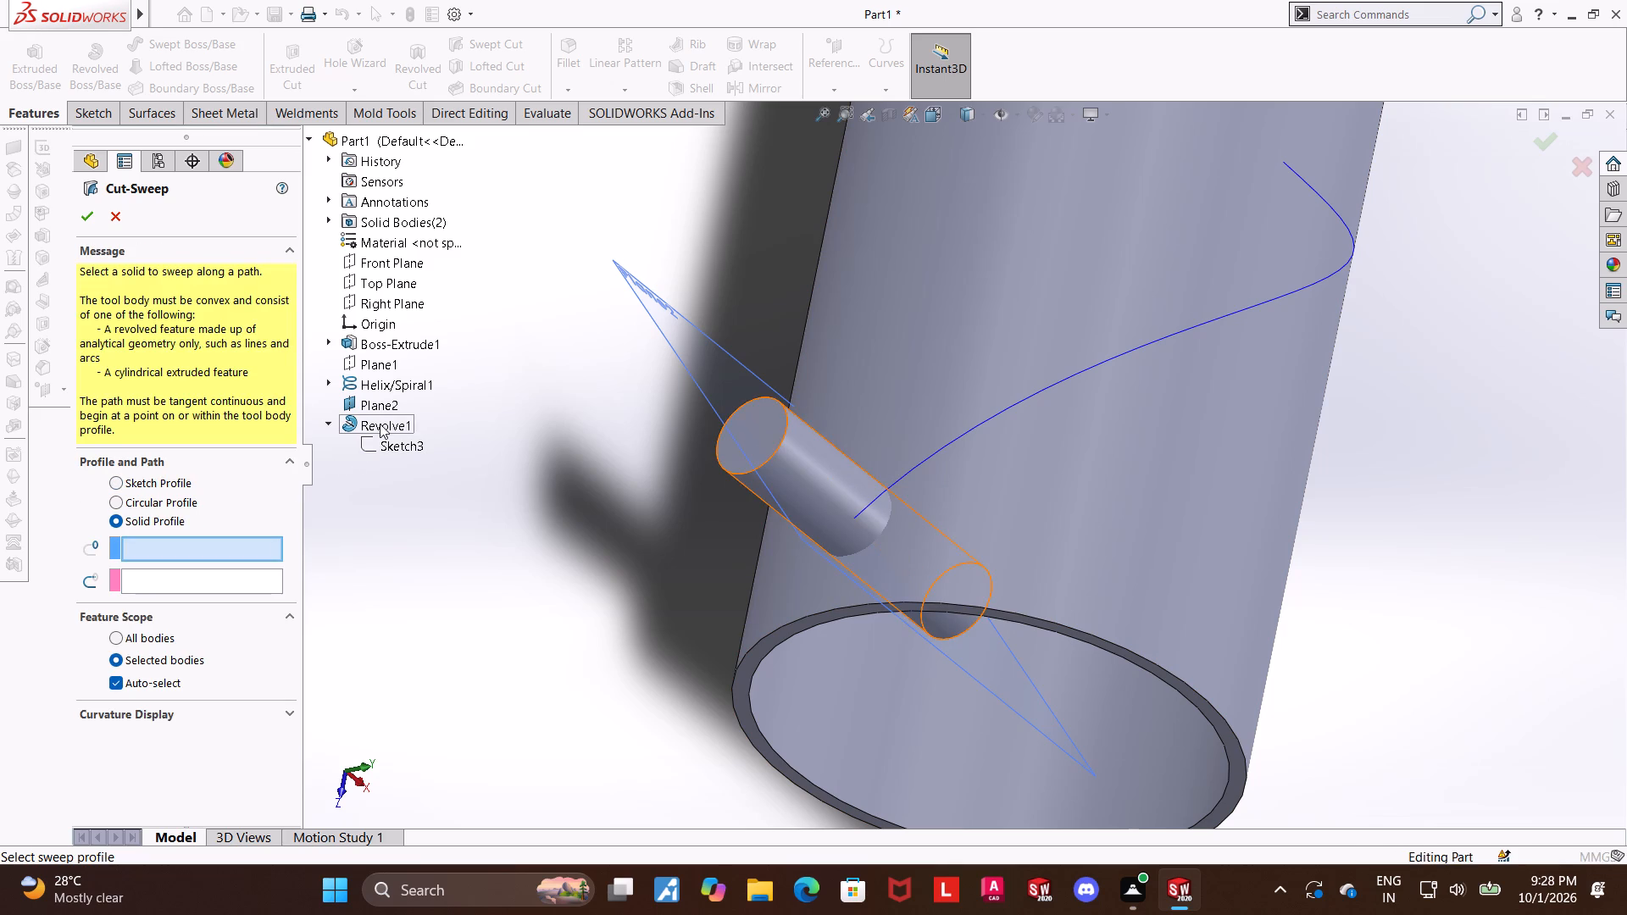
double_click(378, 418)
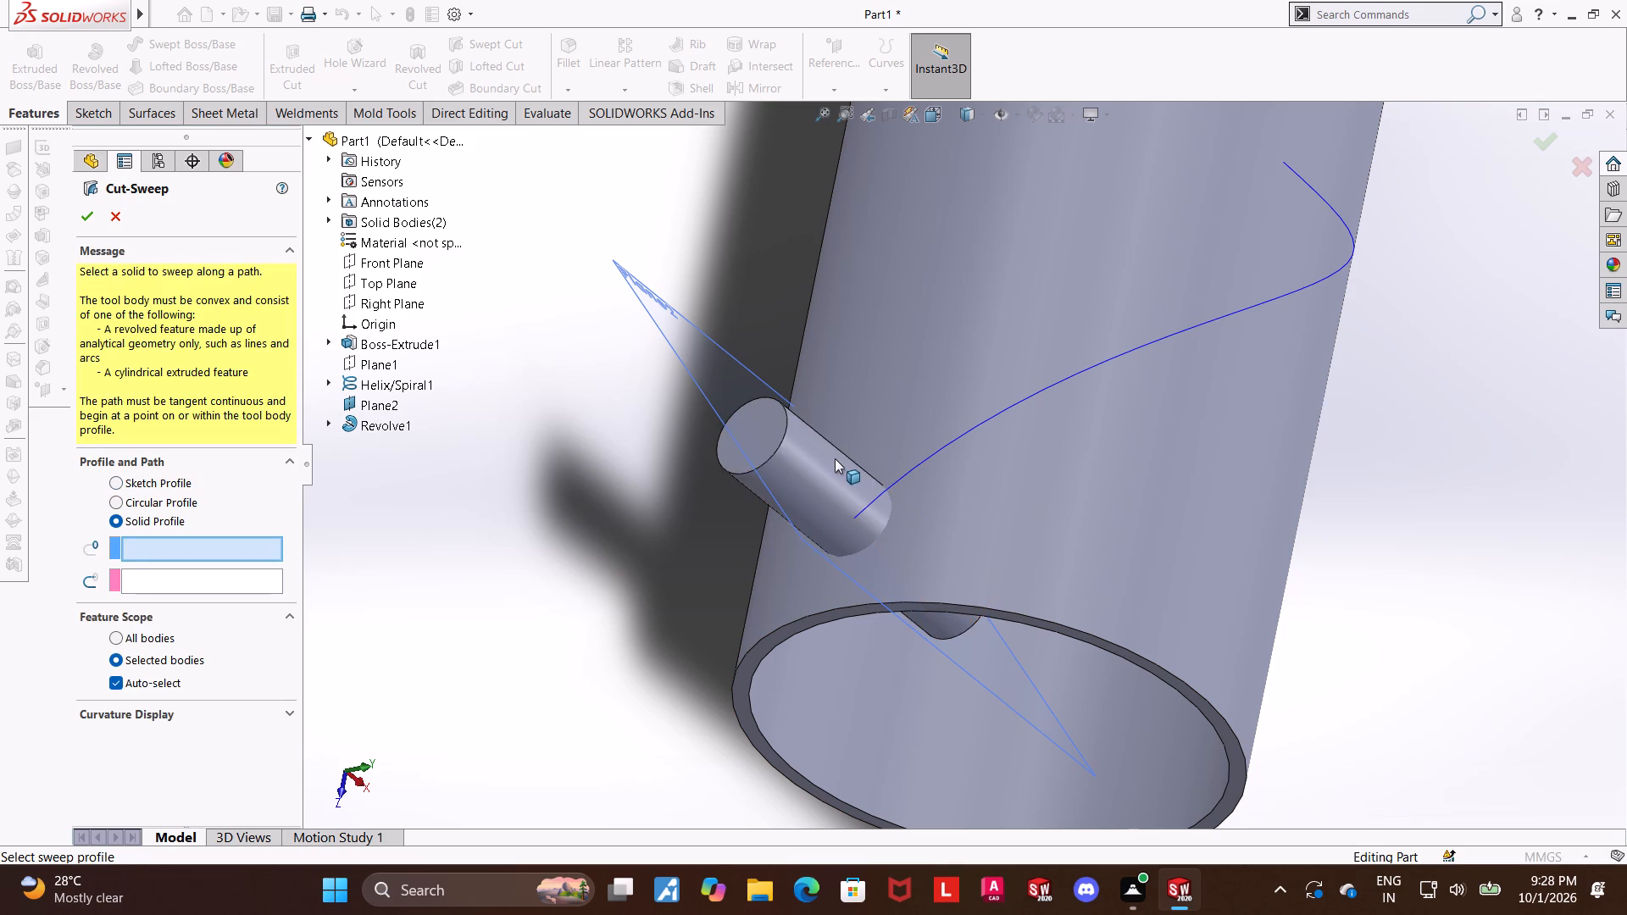
double_click(835, 458)
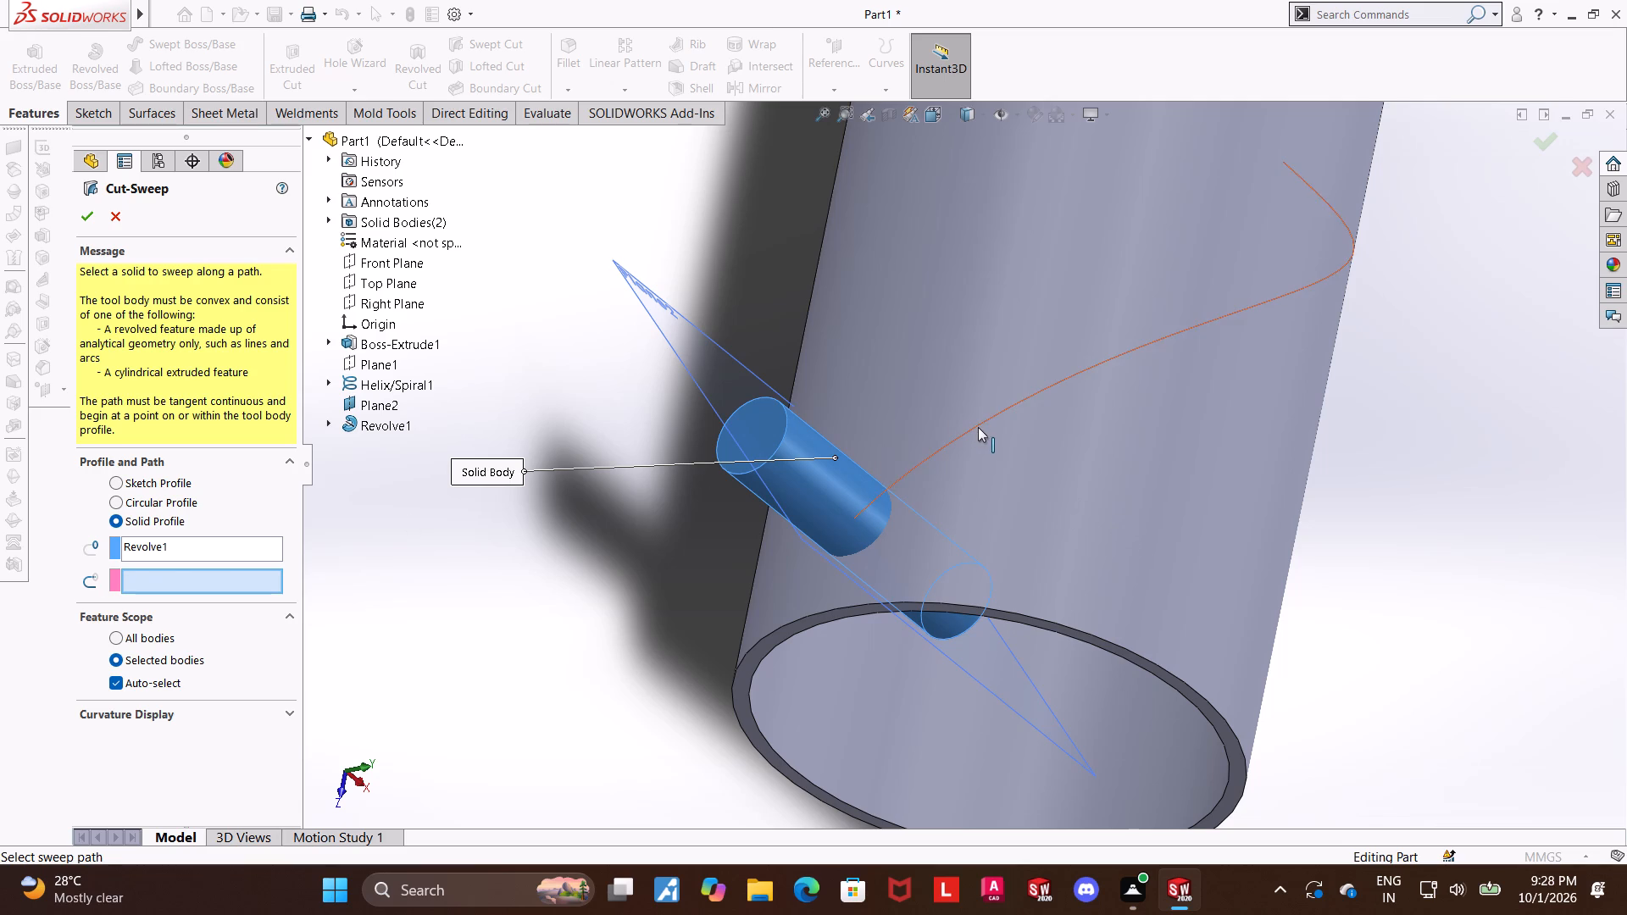
left_click(978, 427)
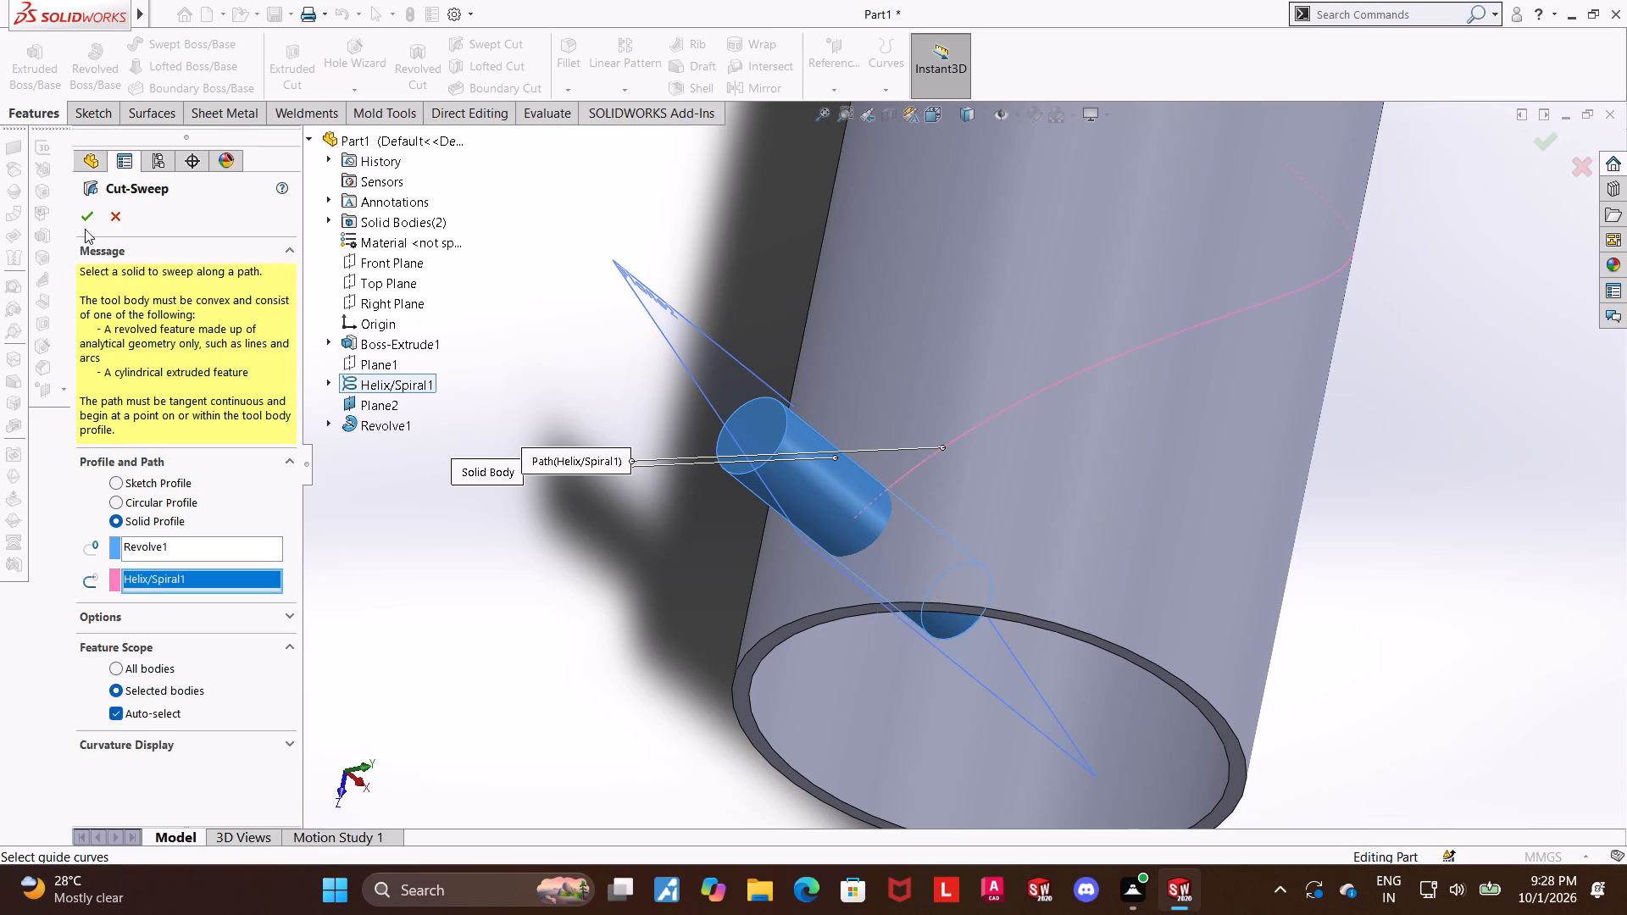
left_click(88, 221)
Hide the reference plane and helix curve by turning off the display of all item types in the graphics area.
scroll(1626, 507, "up", 4)
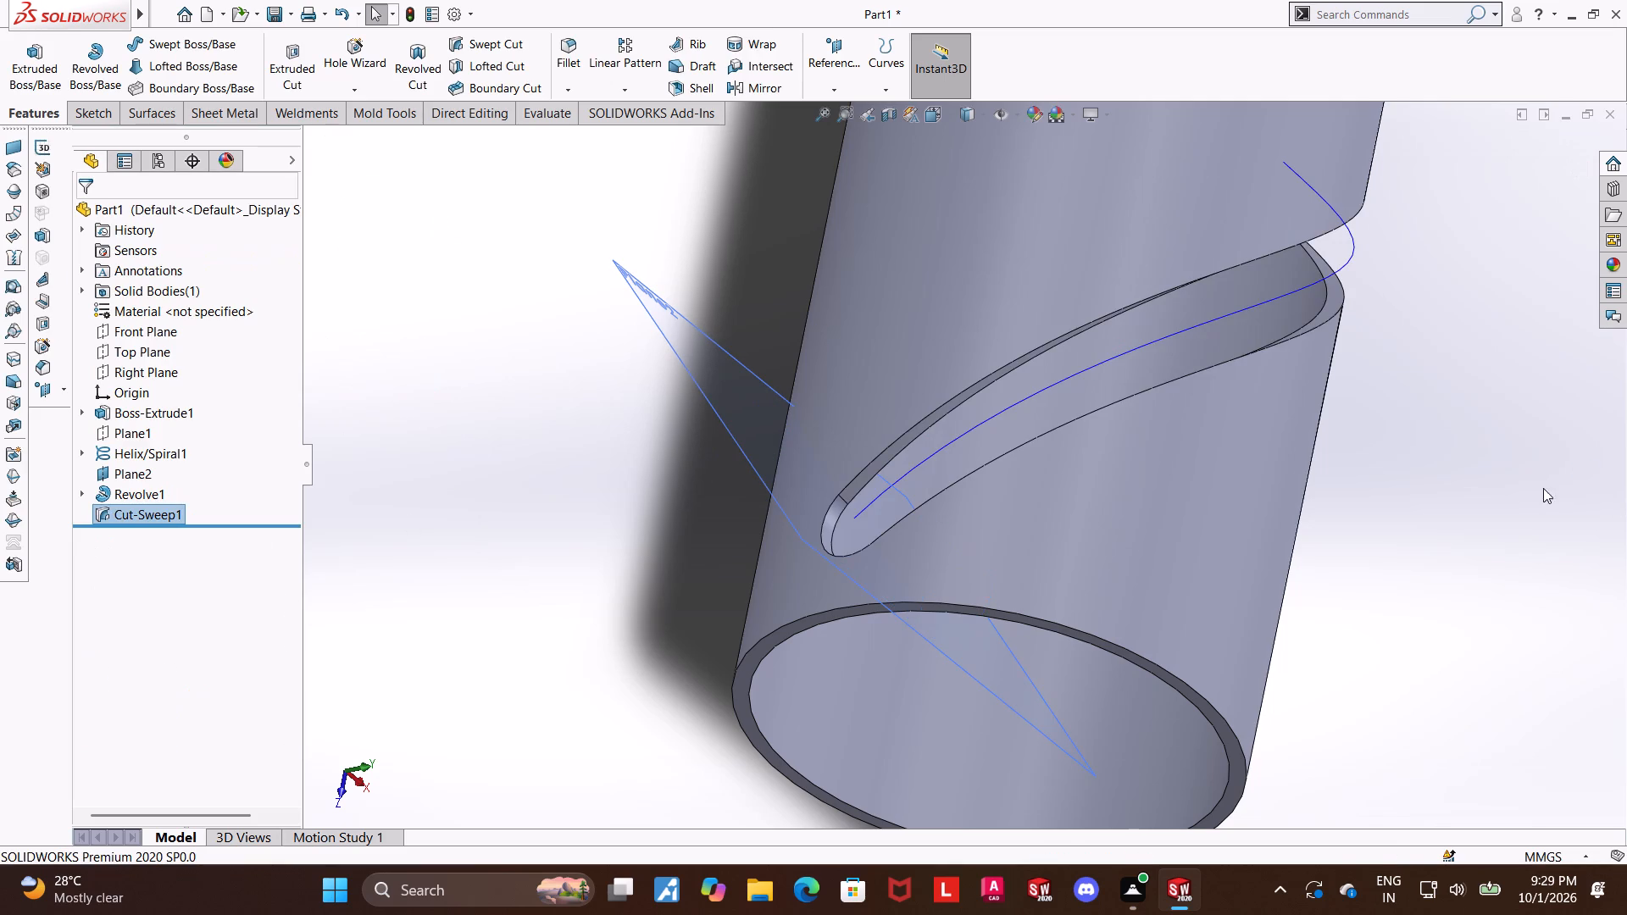
left_click(1418, 473)
middle_click_drag(1435, 510, 1383, 484)
scroll(1388, 482, "up", 5)
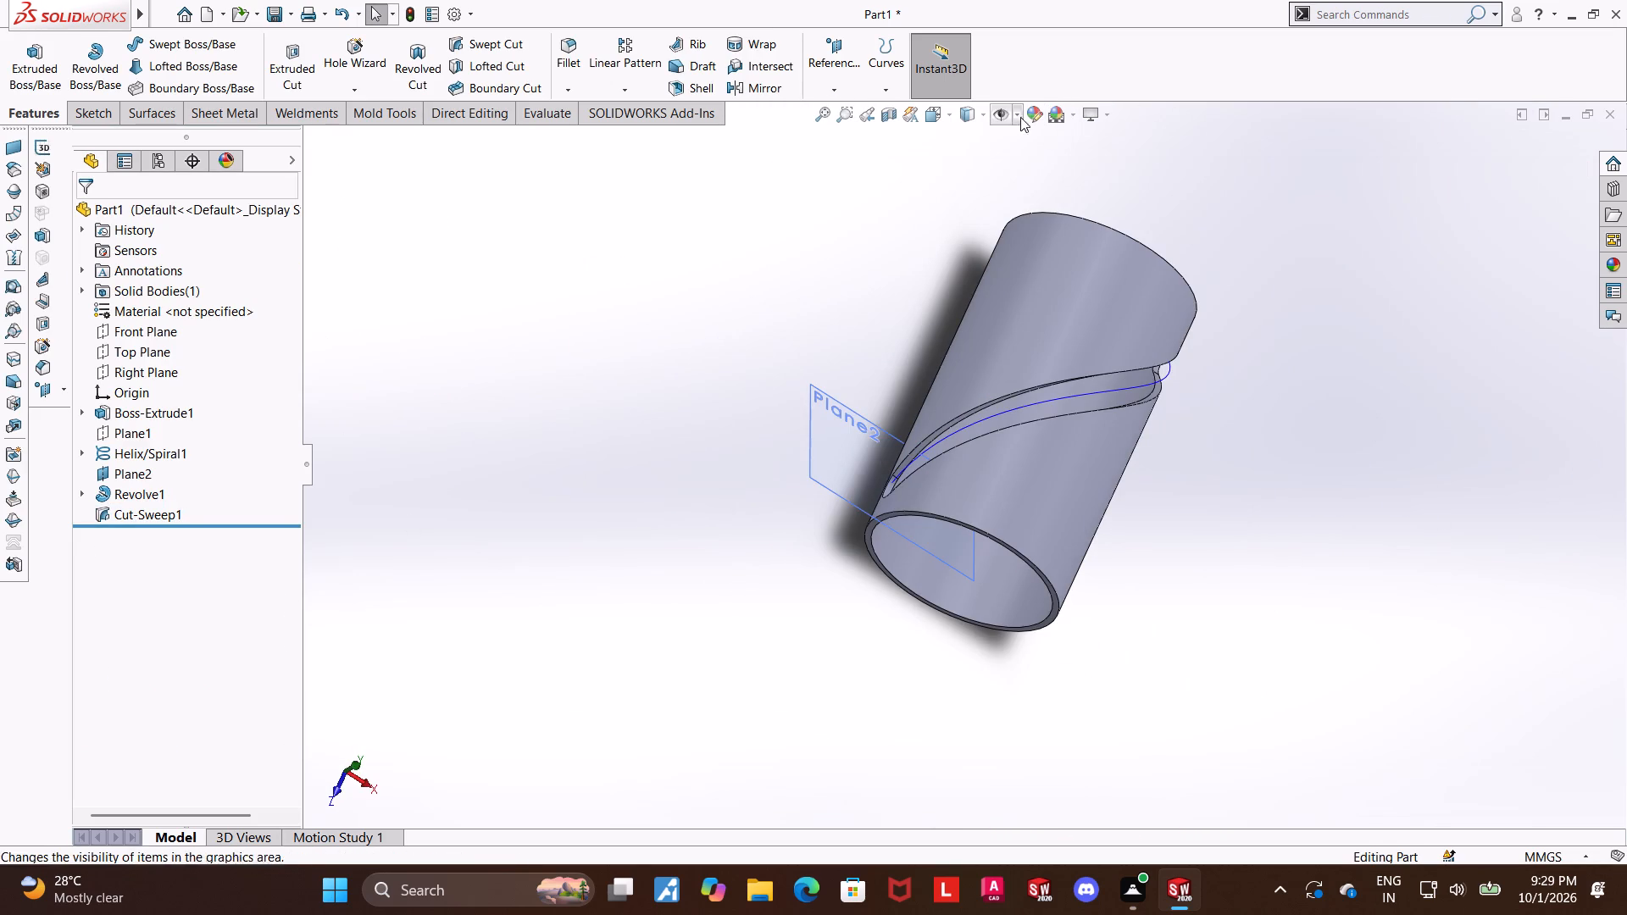
left_click(1008, 119)
left_click(1018, 120)
left_click(1237, 241)
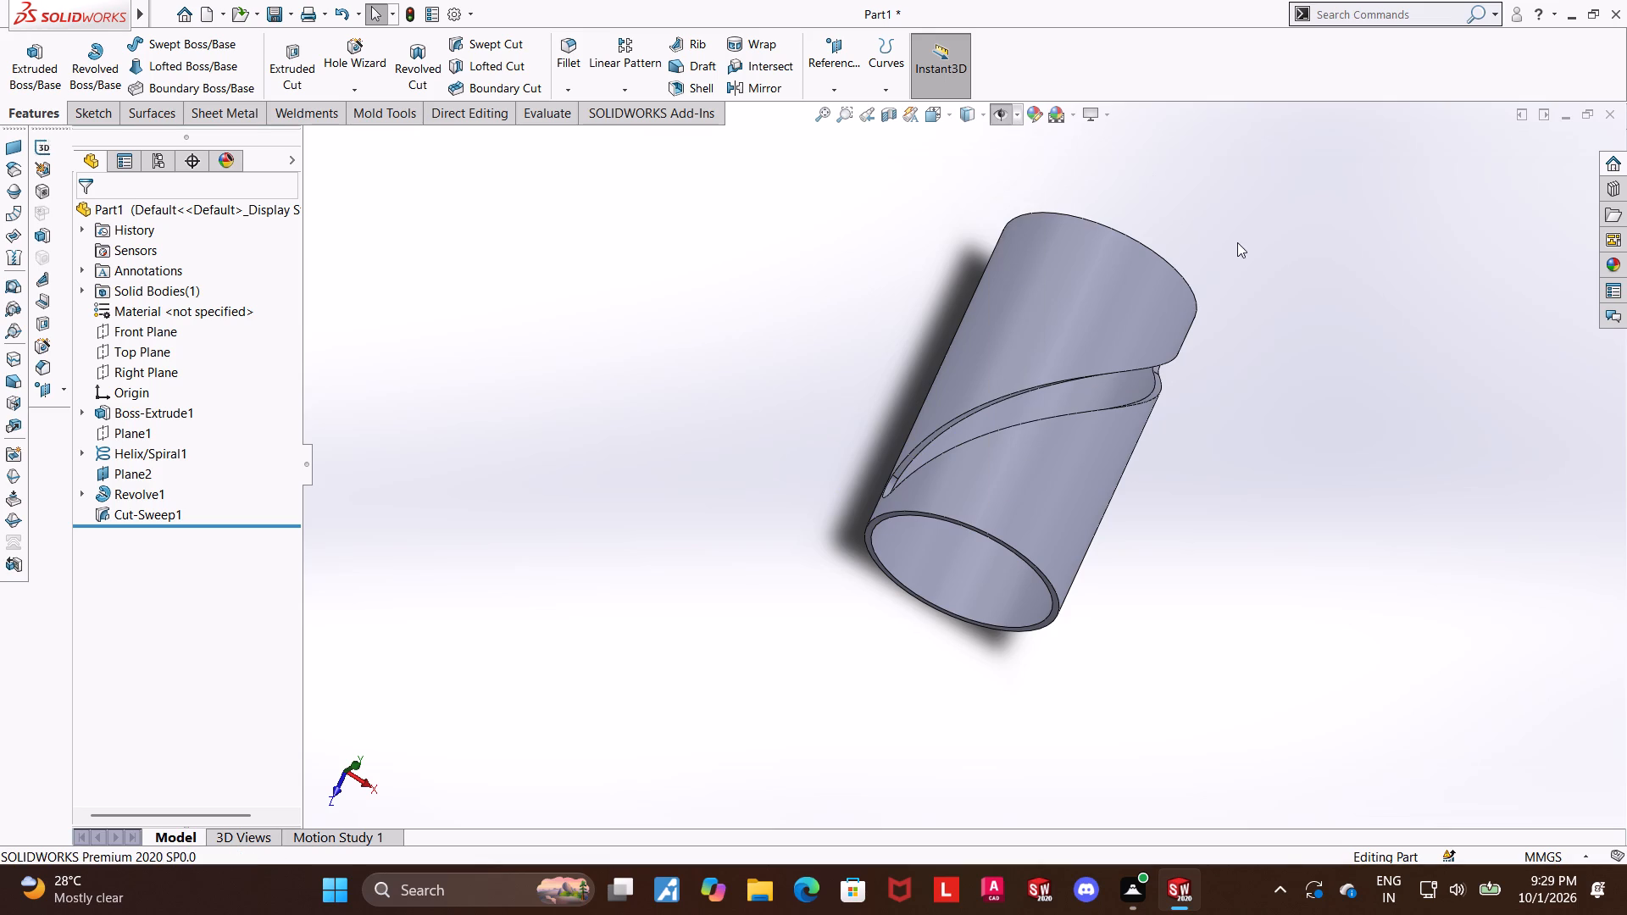
Examine the slotted tube from the isometric view and other angles, including the rounded slot ends close up.
key("ctrl+7")
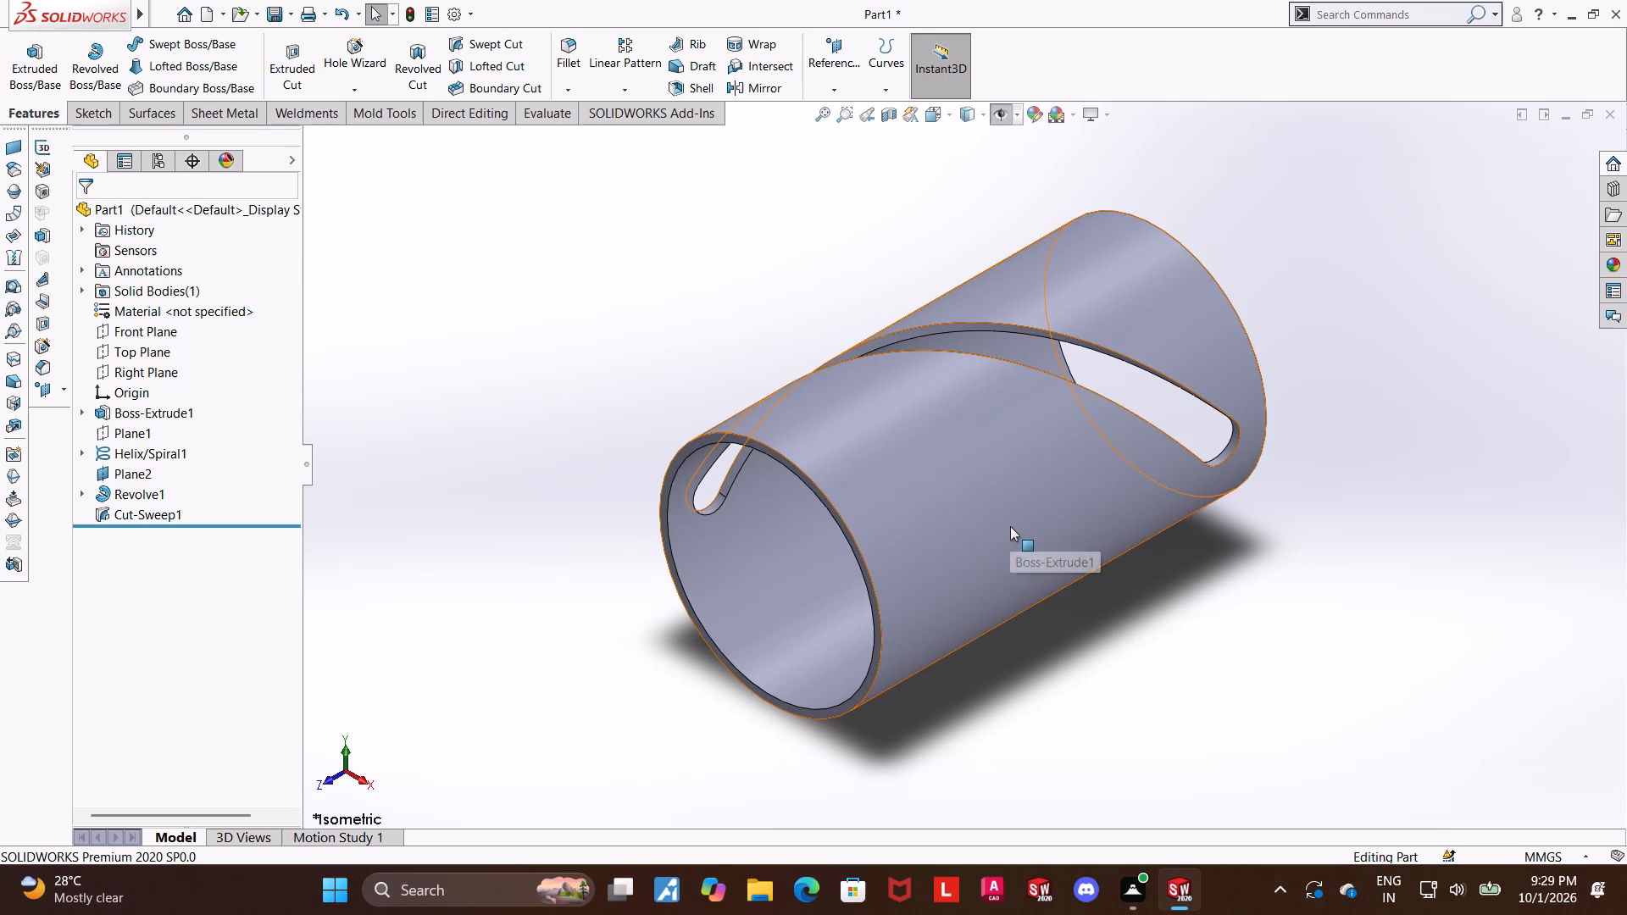
middle_click_drag(957, 544, 1155, 567)
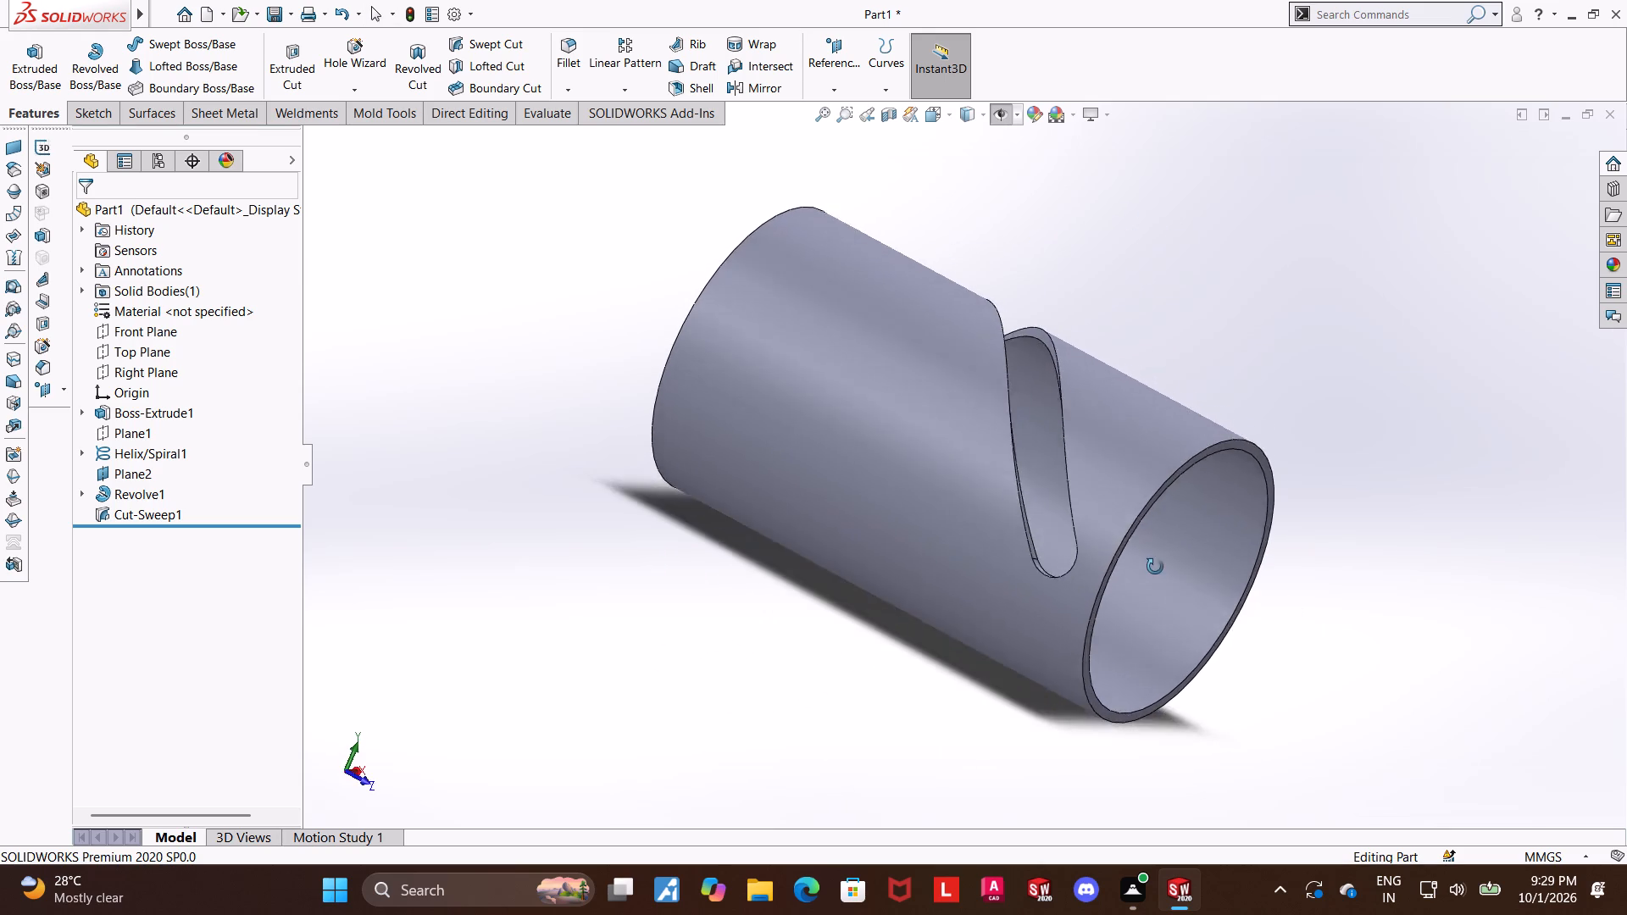
middle_click_drag(1155, 567, 1030, 646)
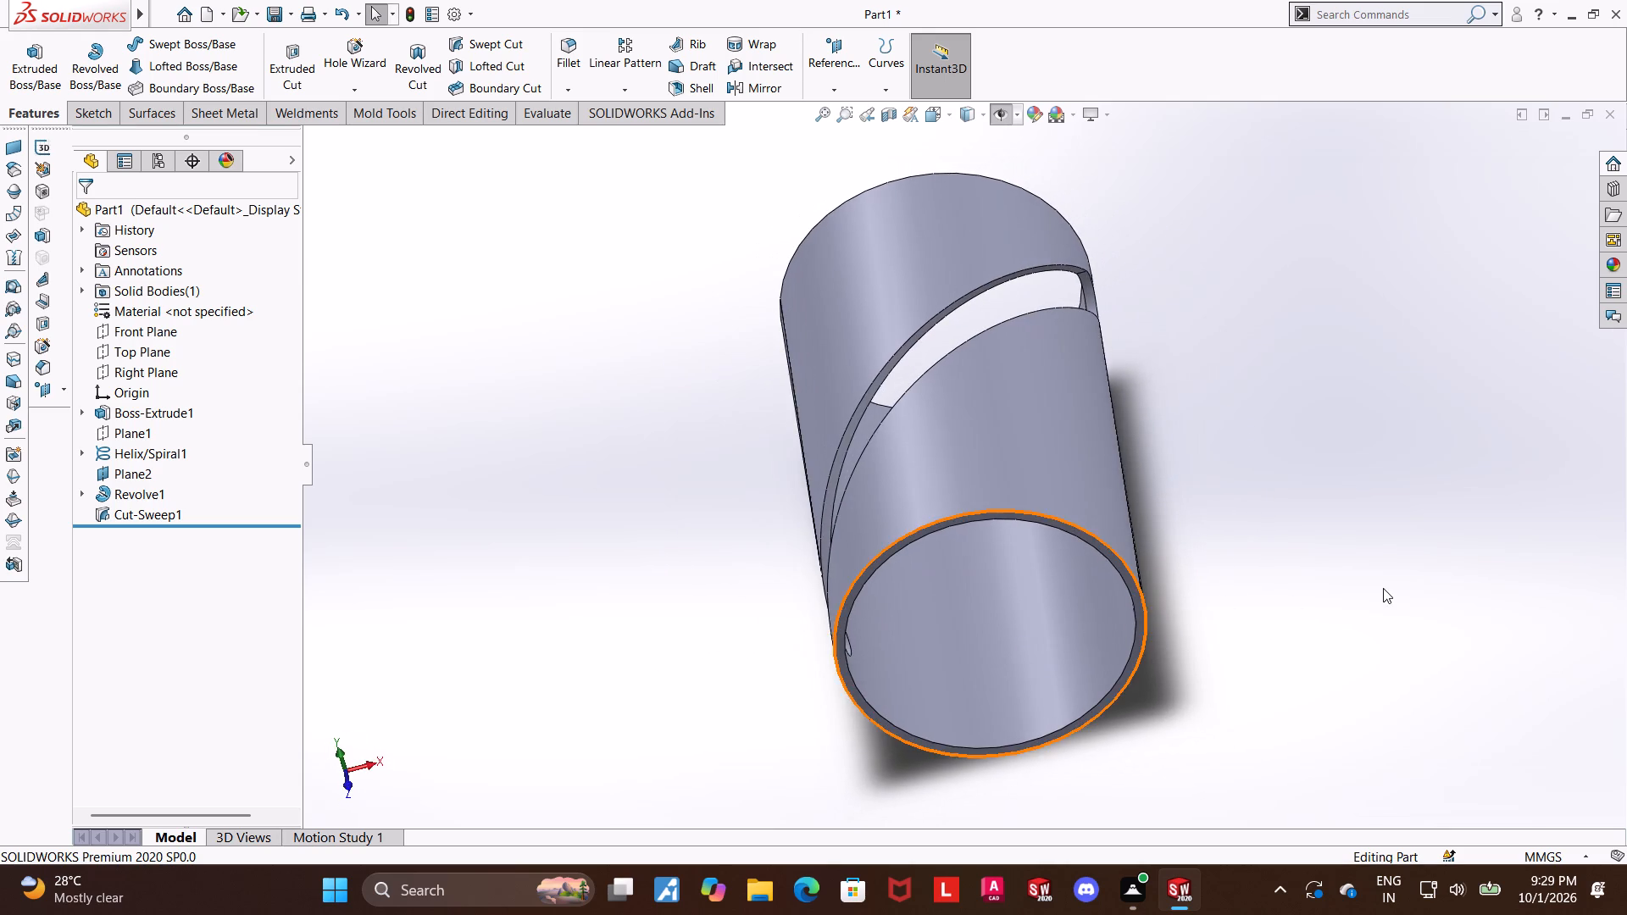
middle_click_drag(1380, 588, 1227, 717)
scroll(1231, 673, "up", 1)
scroll(1208, 434, "down", 5)
middle_click_drag(1197, 480, 1228, 580)
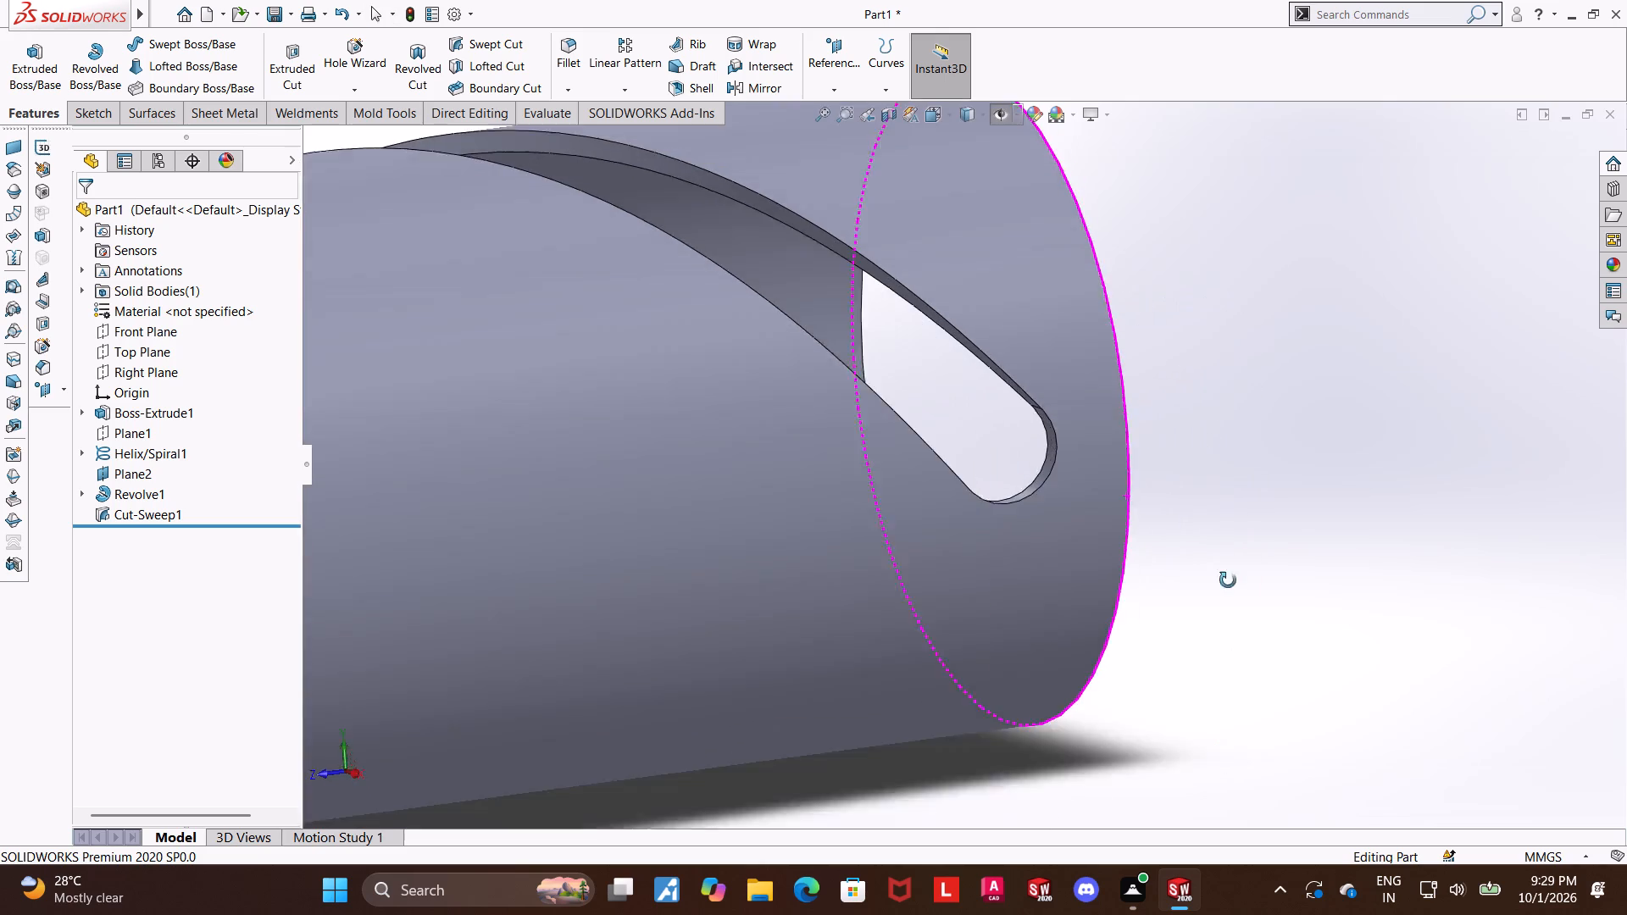
middle_click_drag(1228, 580, 1242, 608)
scroll(1055, 474, "up", 6)
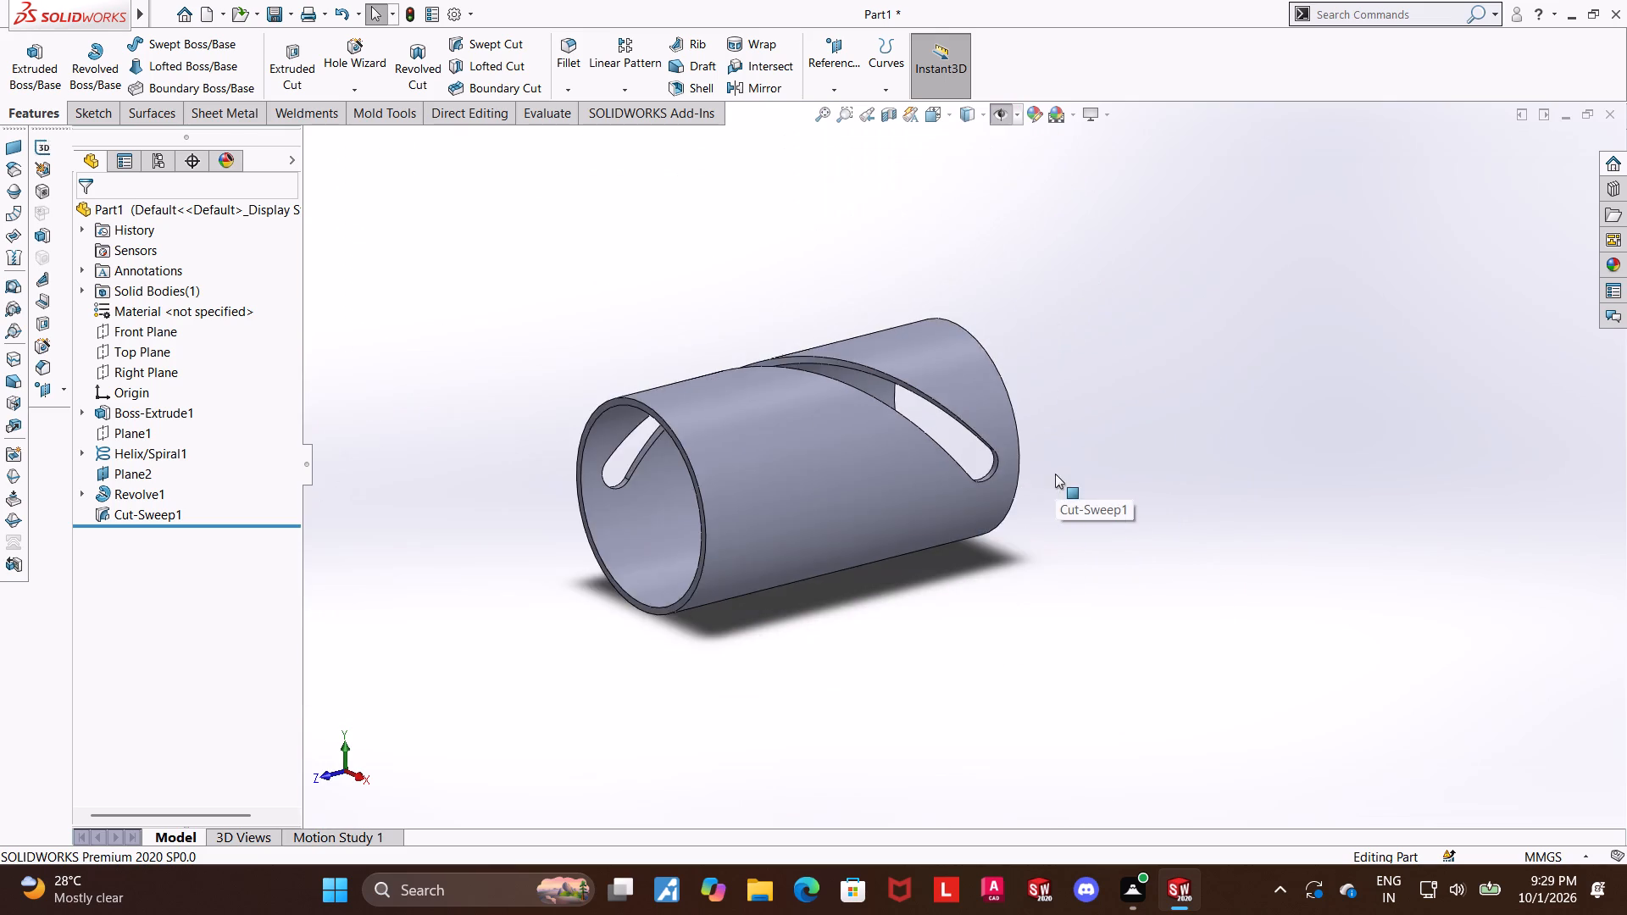
scroll(990, 483, "up", 3)
scroll(839, 435, "down", 3)
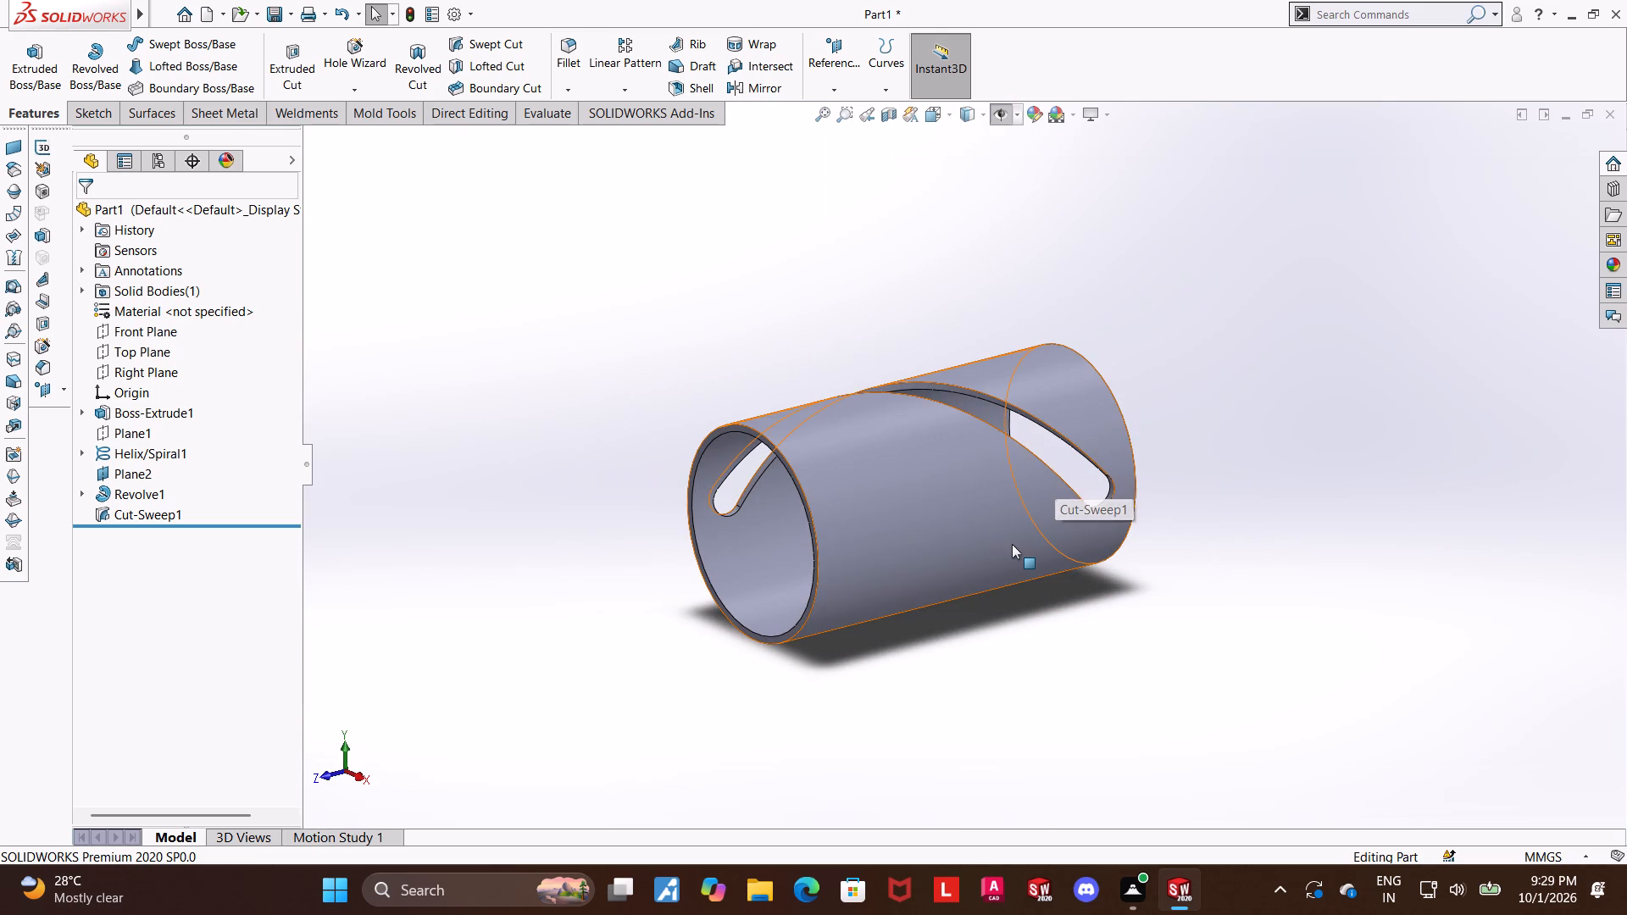
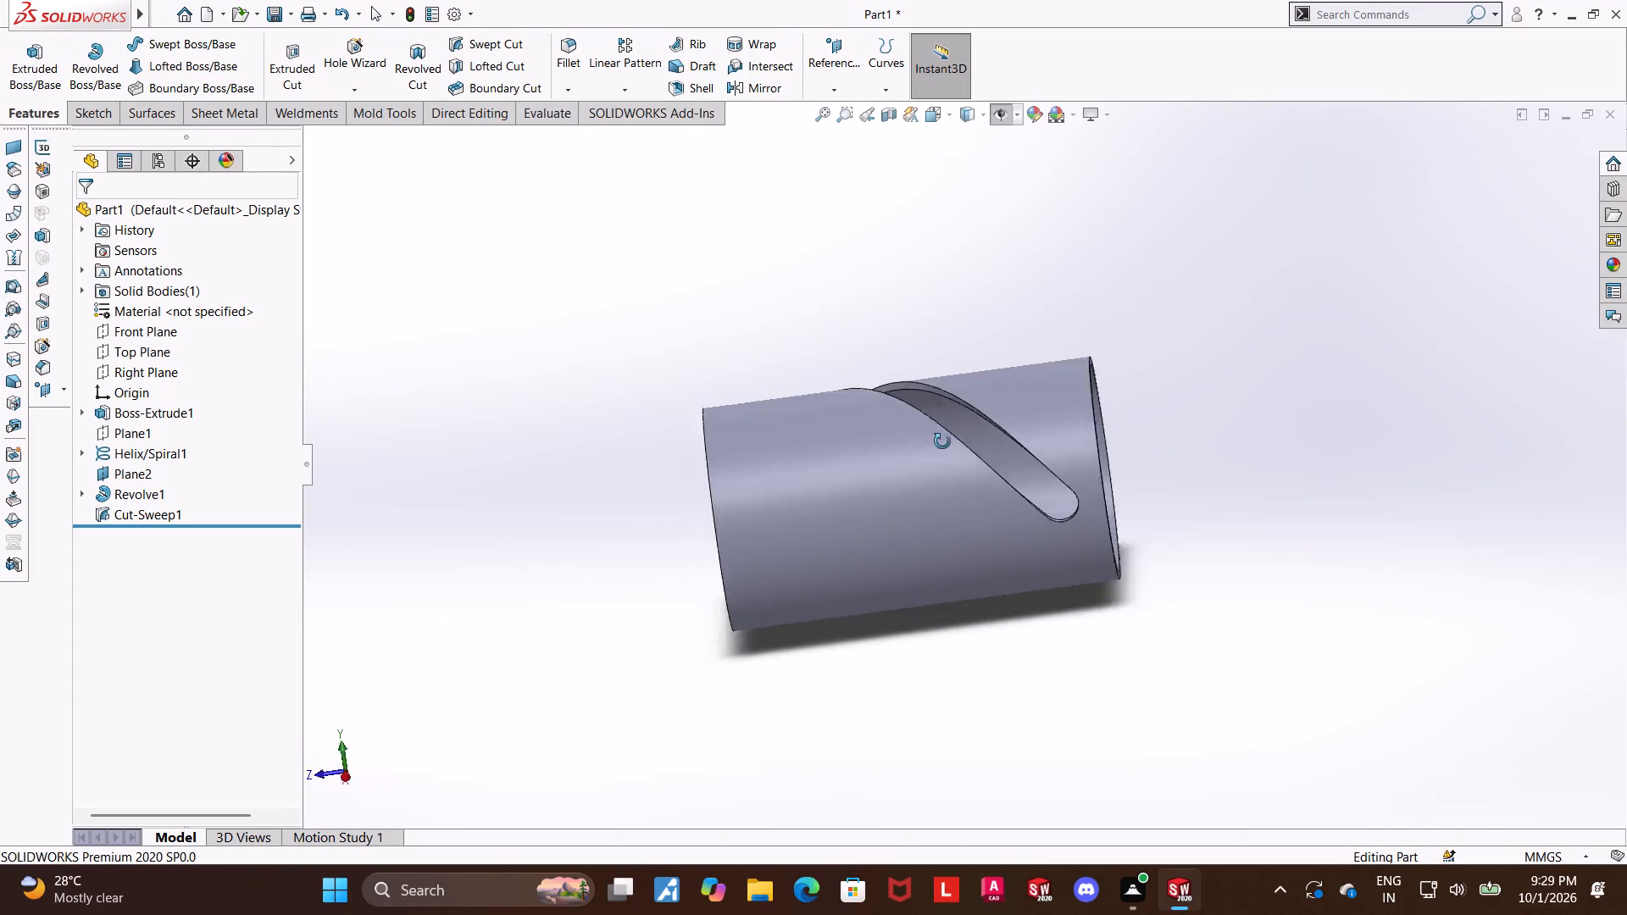
Save the part in the Downloads folder under the name "helical slotted cylinder" as a SOLIDWORKS Part file.
scroll(654, 313, "down", 2)
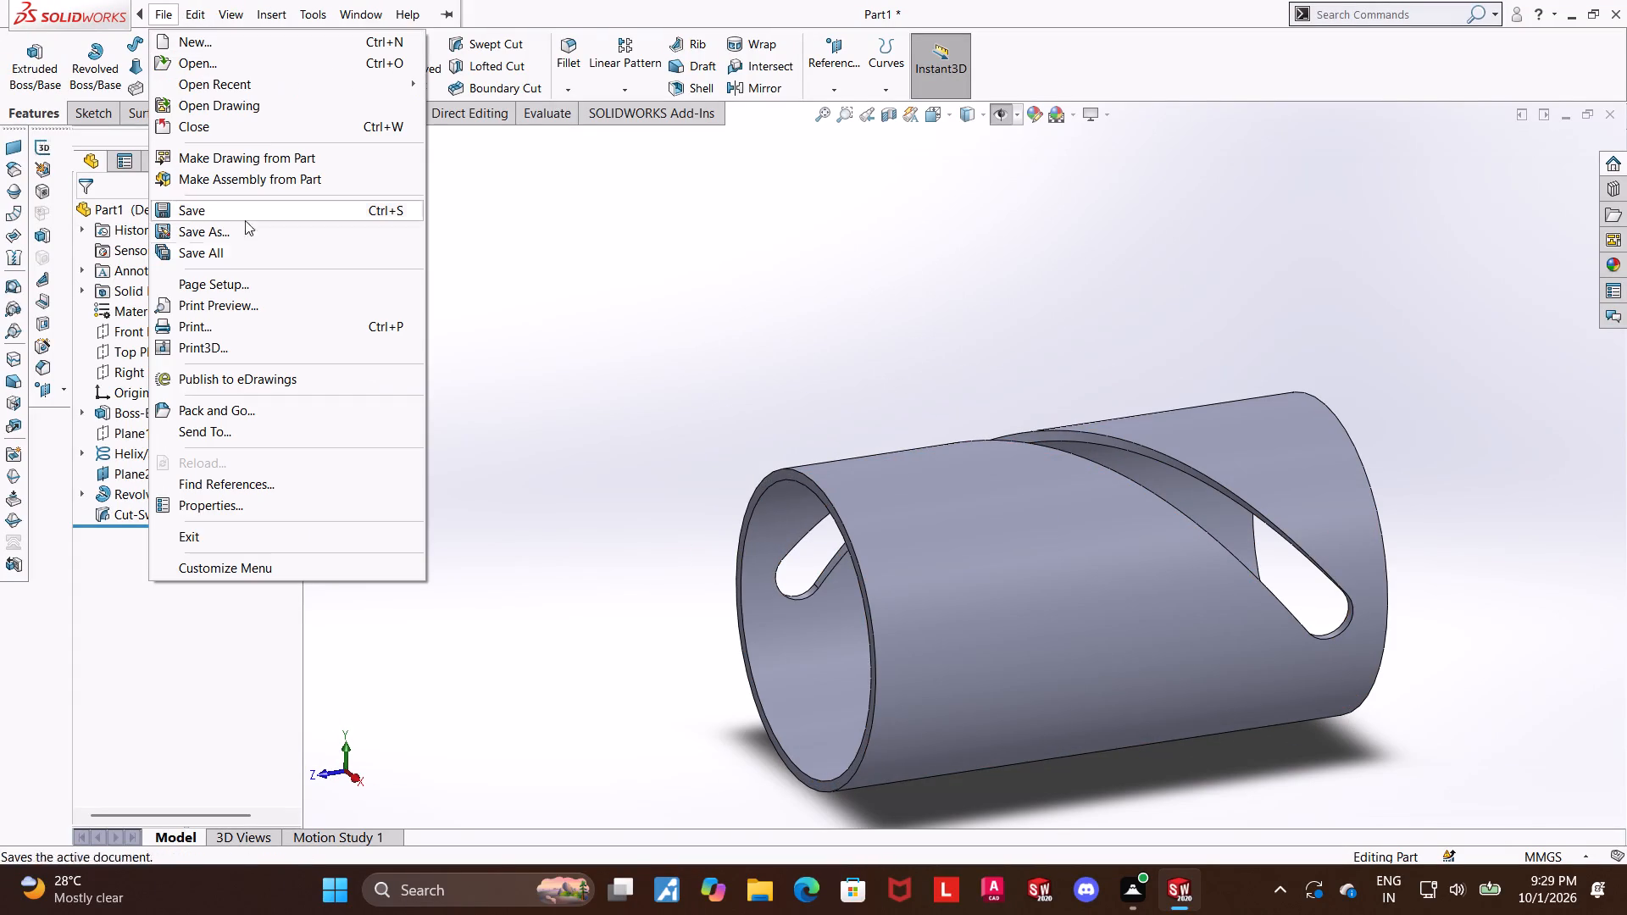
left_click(222, 236)
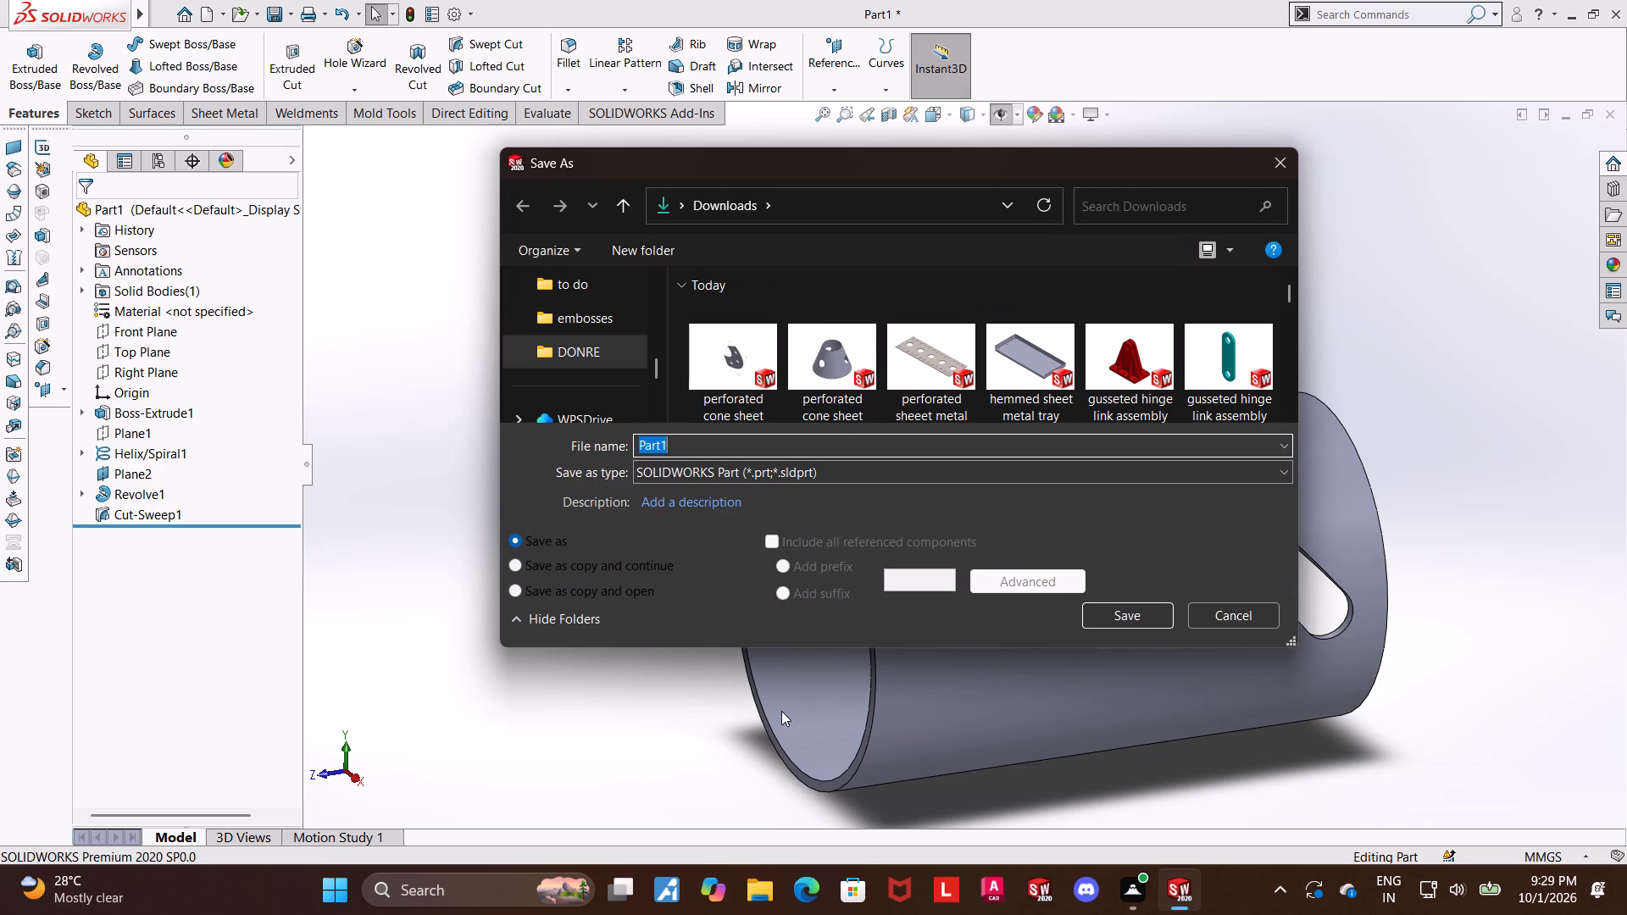
type("helical slotted s")
key("BackSpace")
type("cylinder")
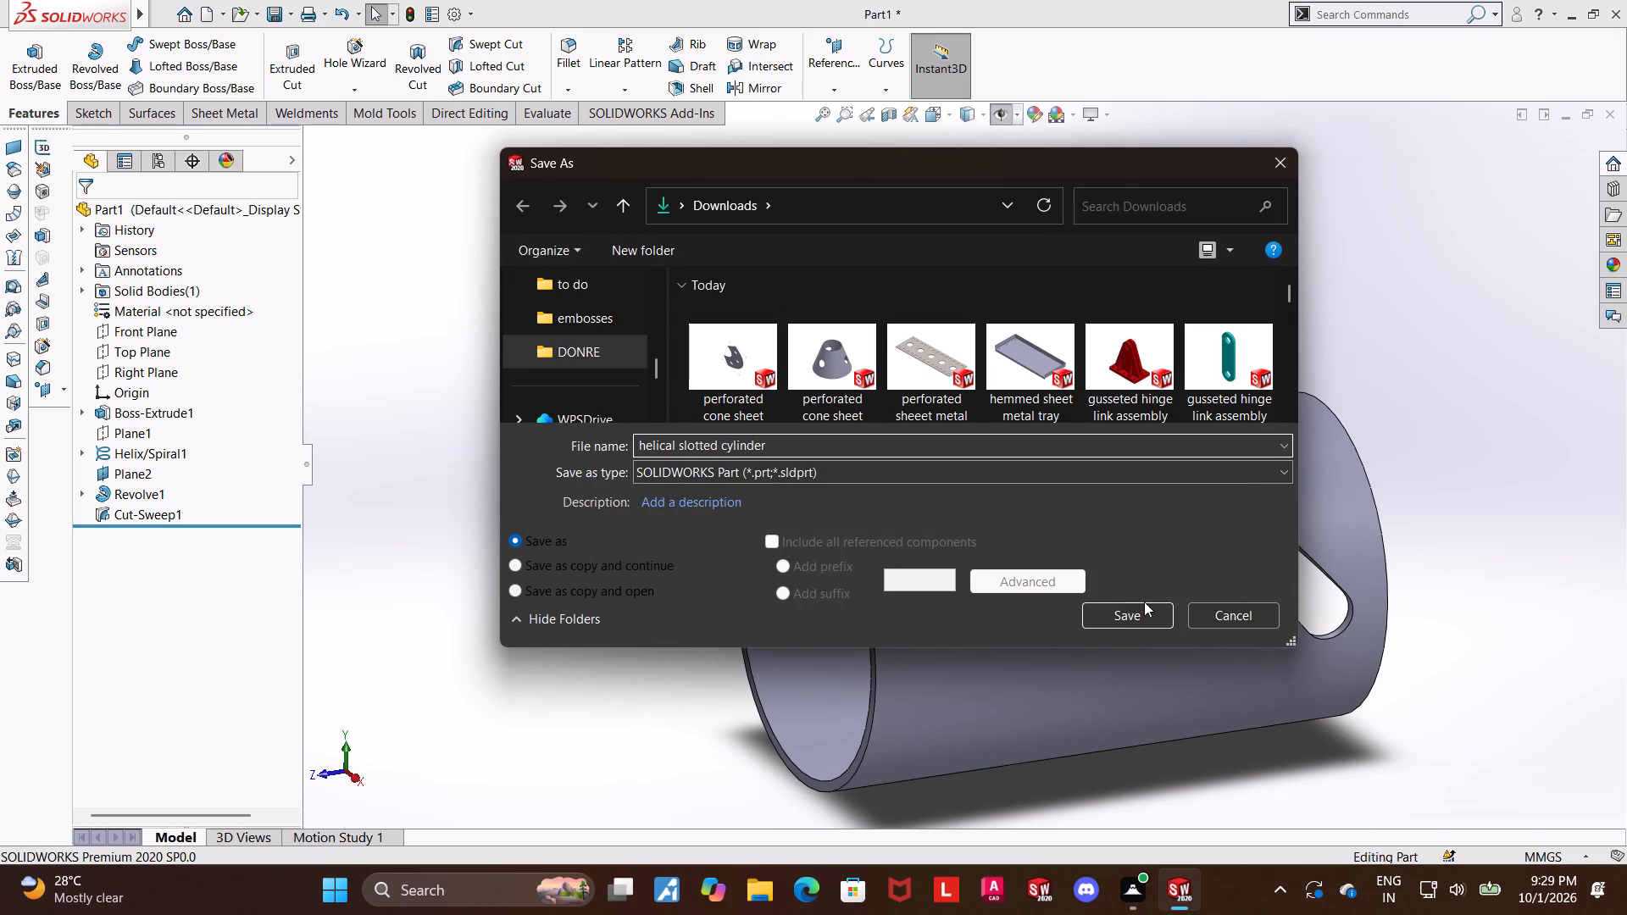
left_click(1114, 610)
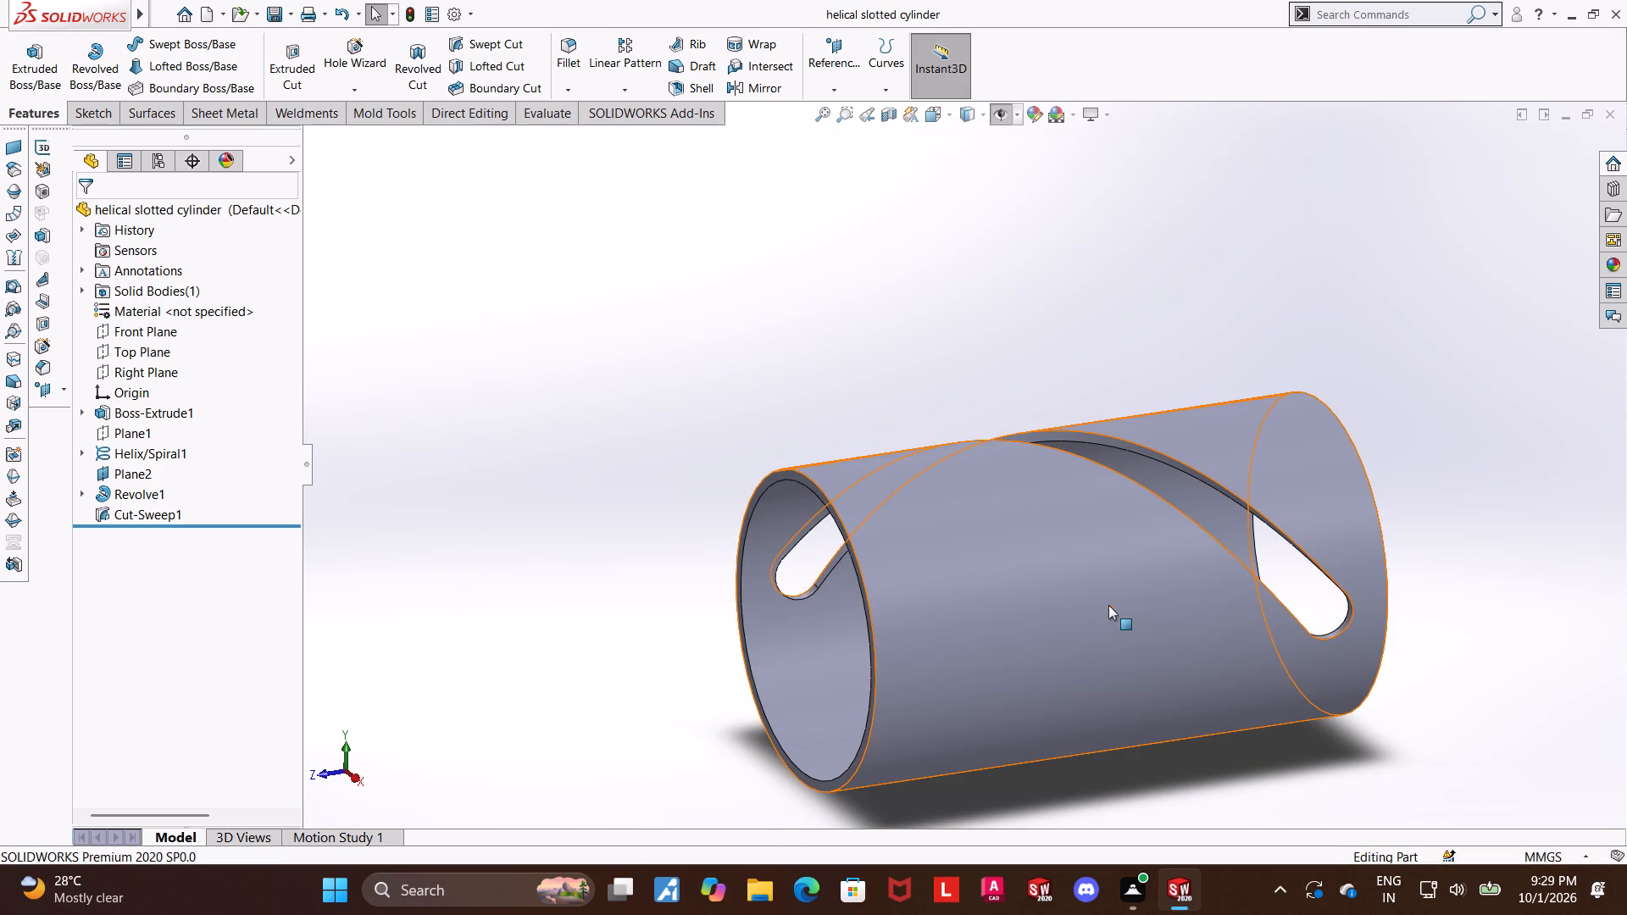
Export the slotted tube in isometric view as an Adobe Portable Document Format (*.pdf) file, keeping the part's file name.
key("ctrl+7")
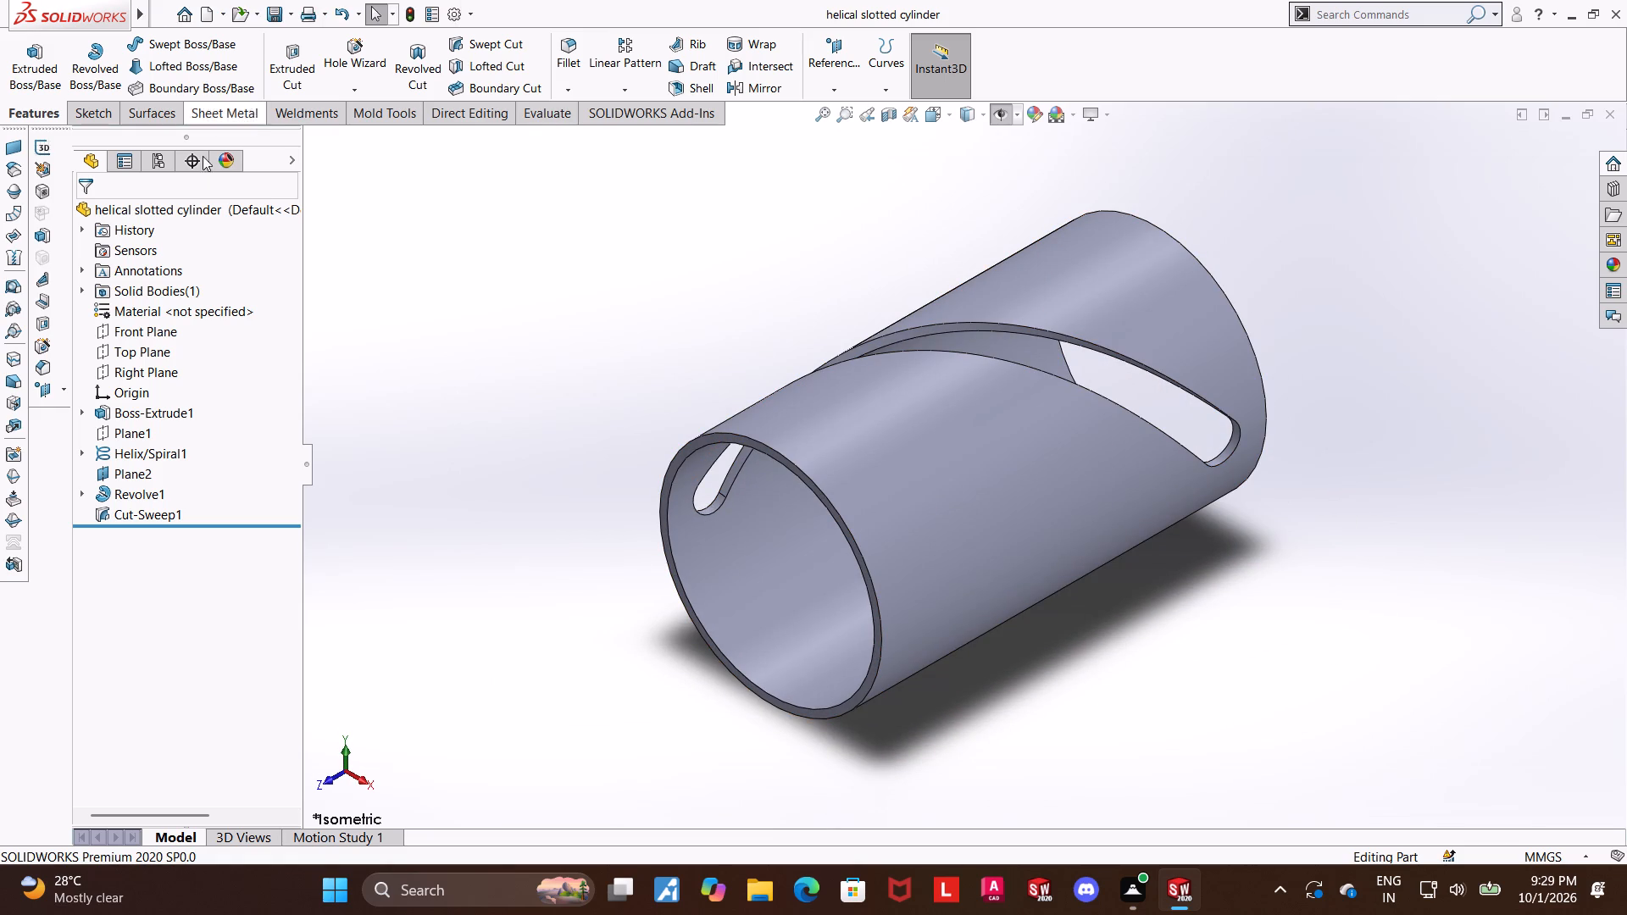
left_click(206, 218)
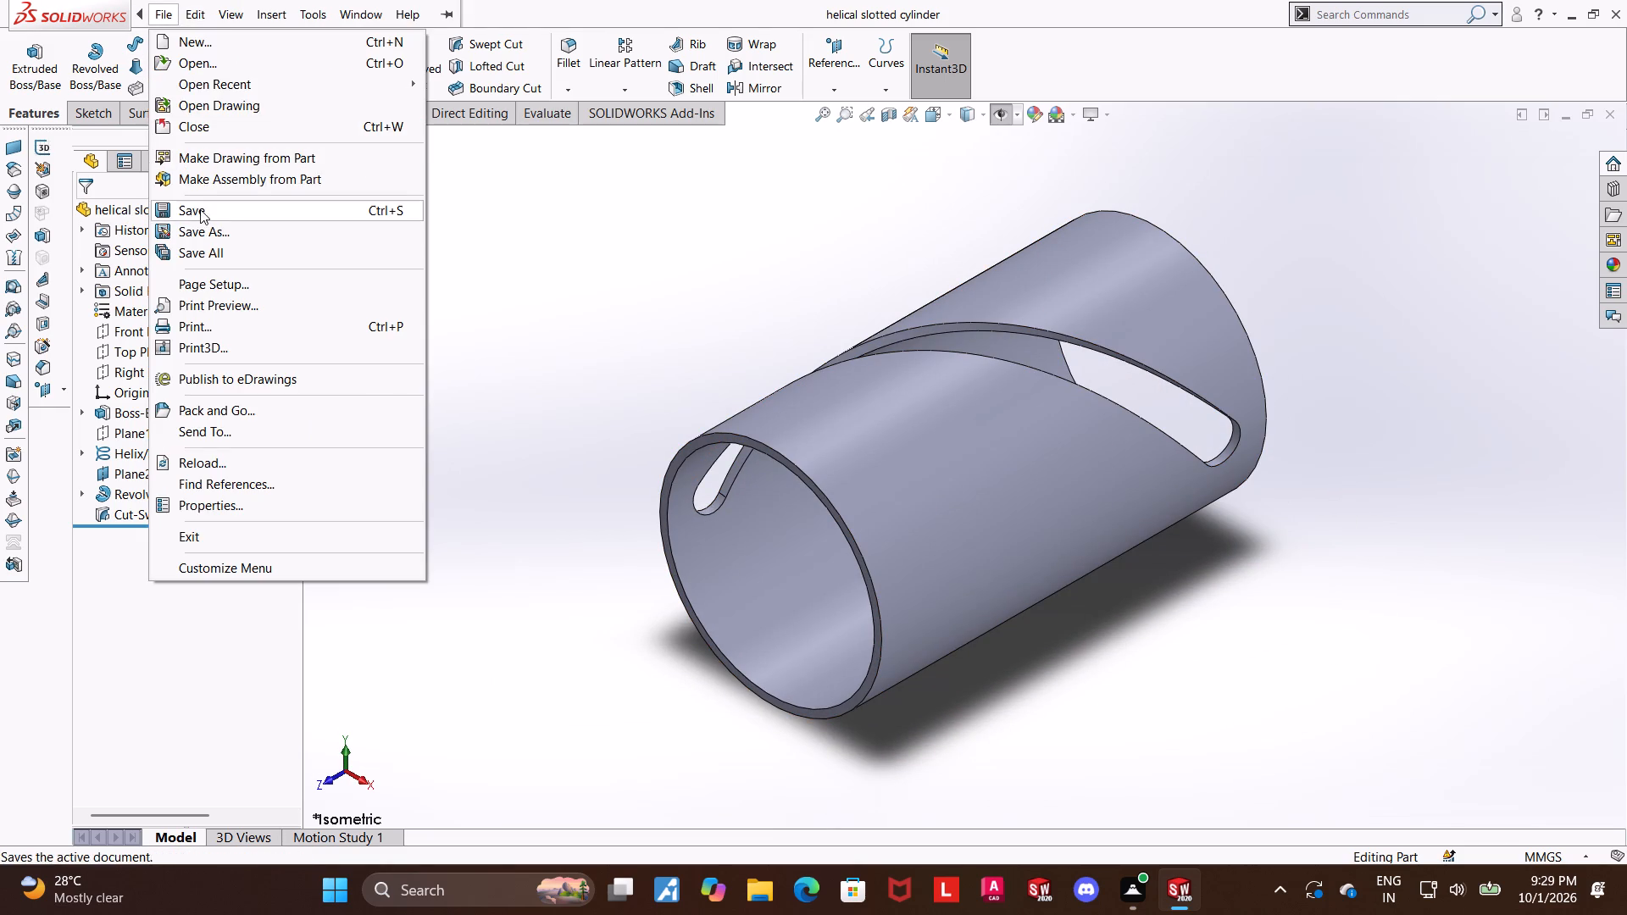
left_click(208, 230)
left_click(781, 470)
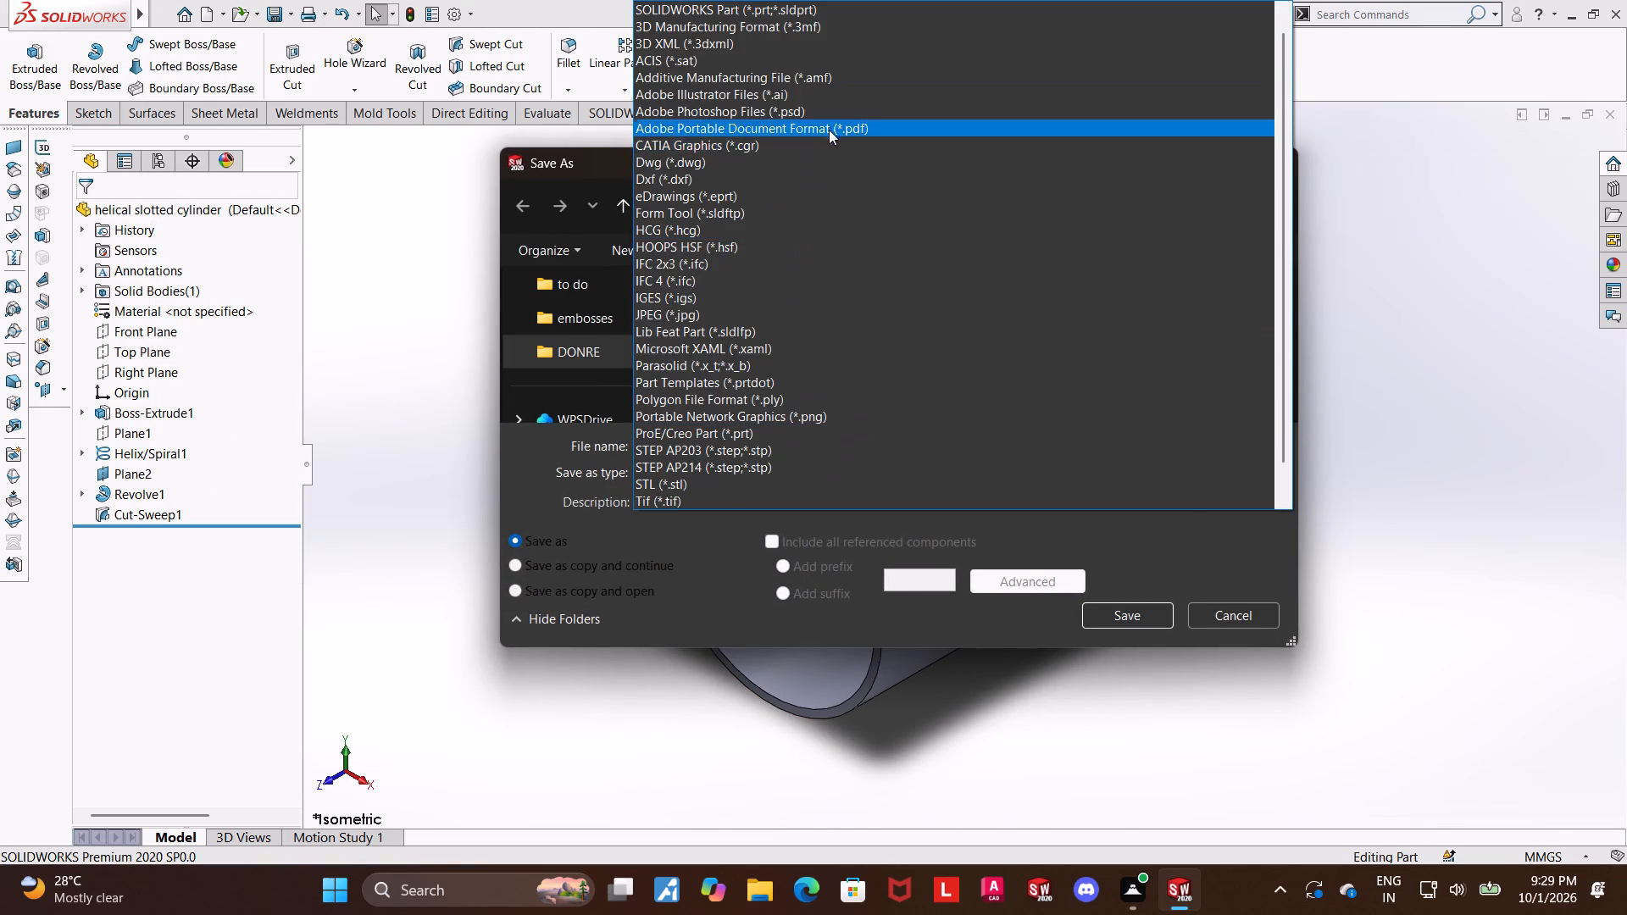
left_click(830, 127)
left_click(1126, 660)
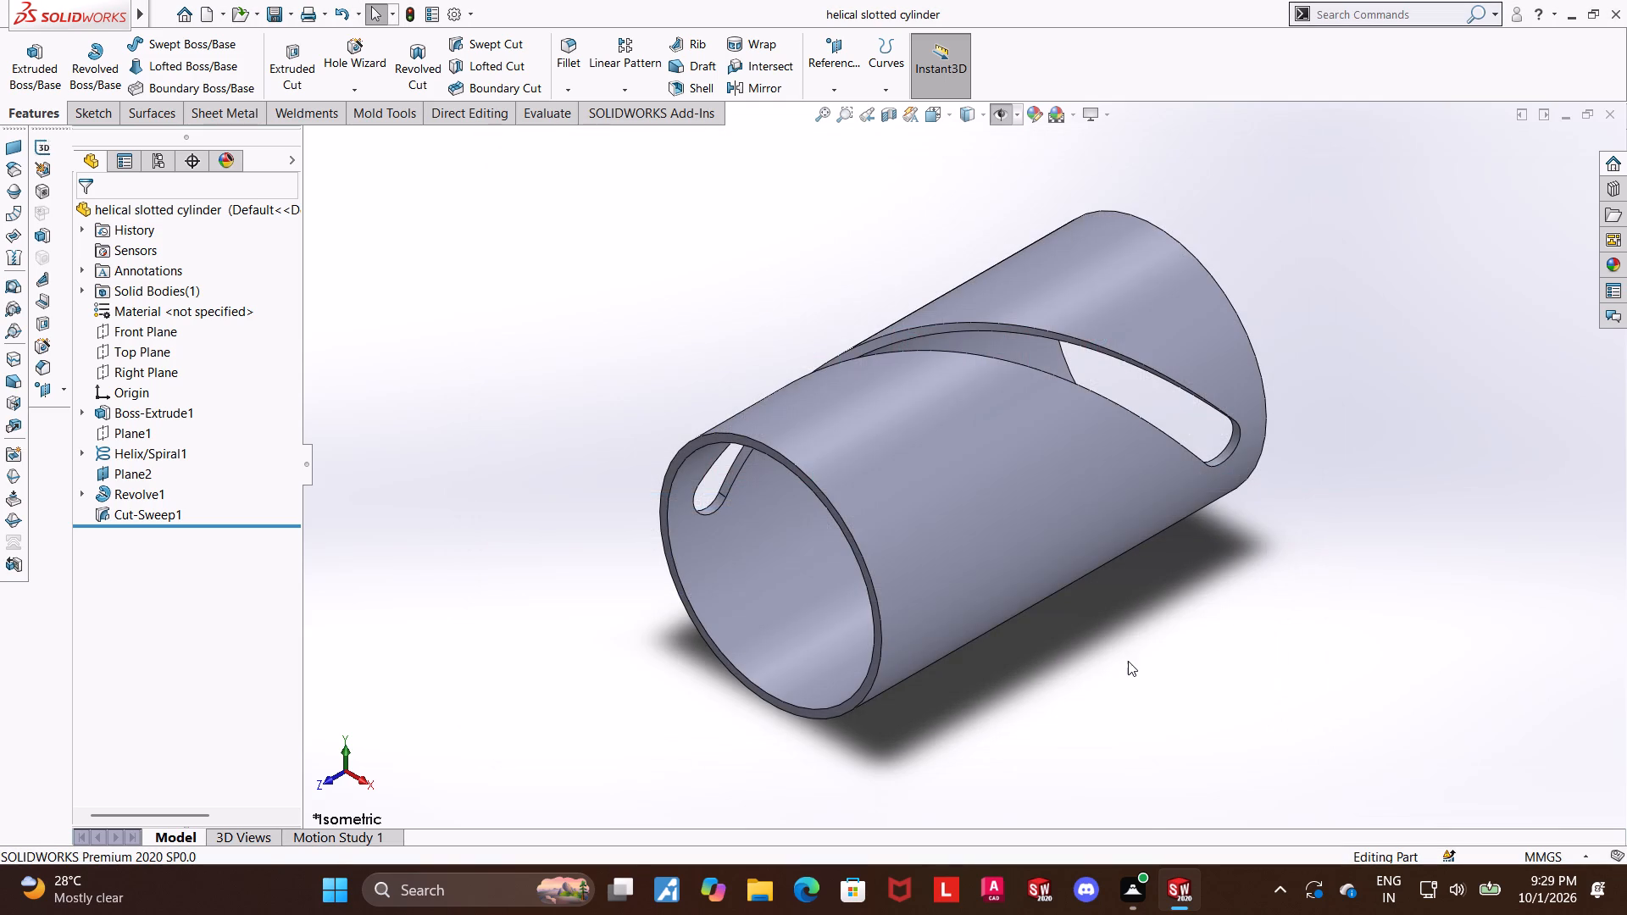